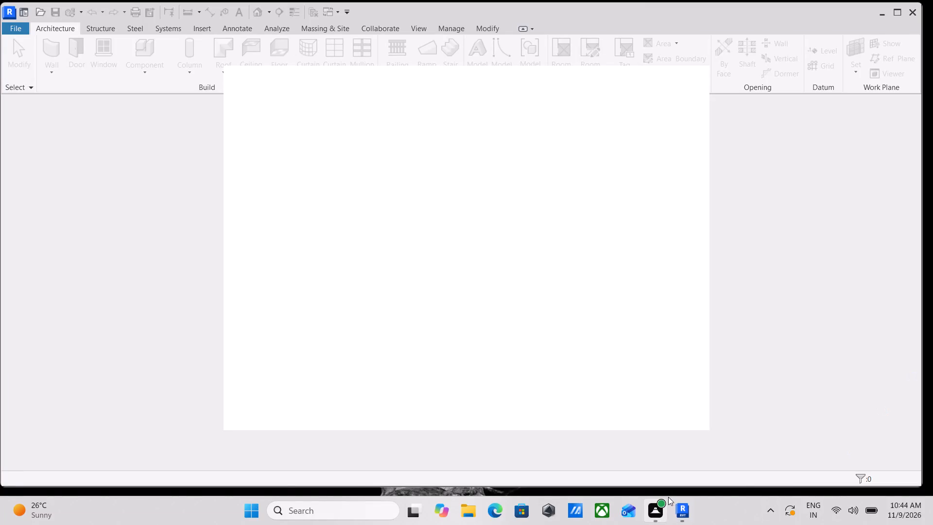
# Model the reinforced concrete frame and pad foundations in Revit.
# Create a new project from the Structural Analysis-DefaultMetric template.
pyautogui.click(670, 450)
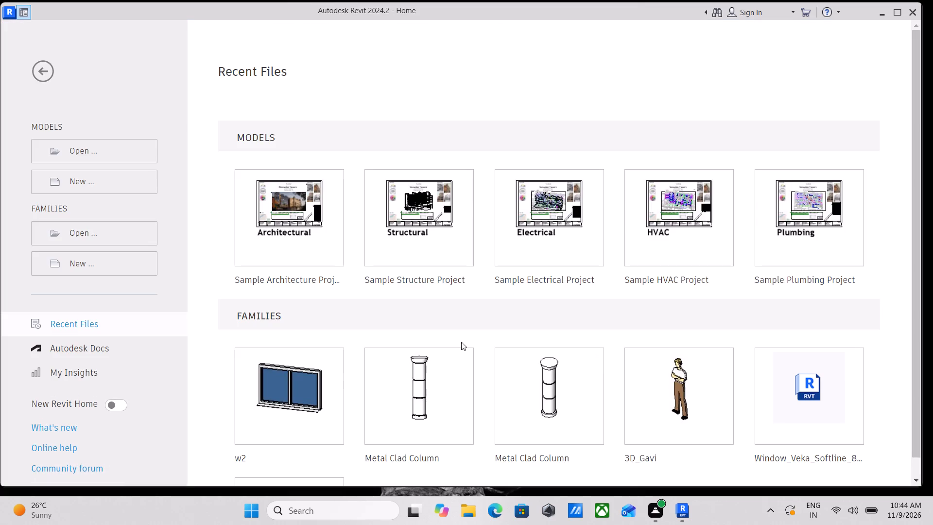
pyautogui.click(73, 179)
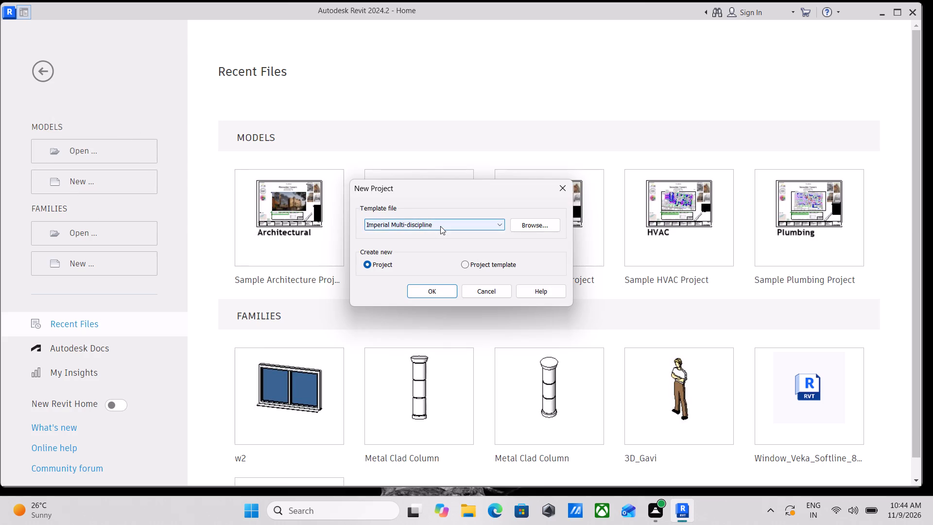
pyautogui.click(440, 226)
pyautogui.doubleClick(441, 226)
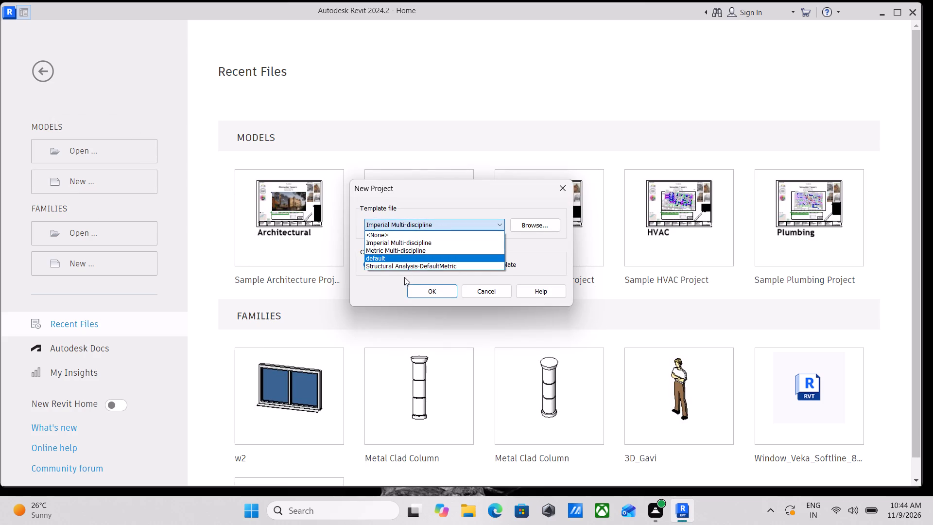
pyautogui.click(389, 255)
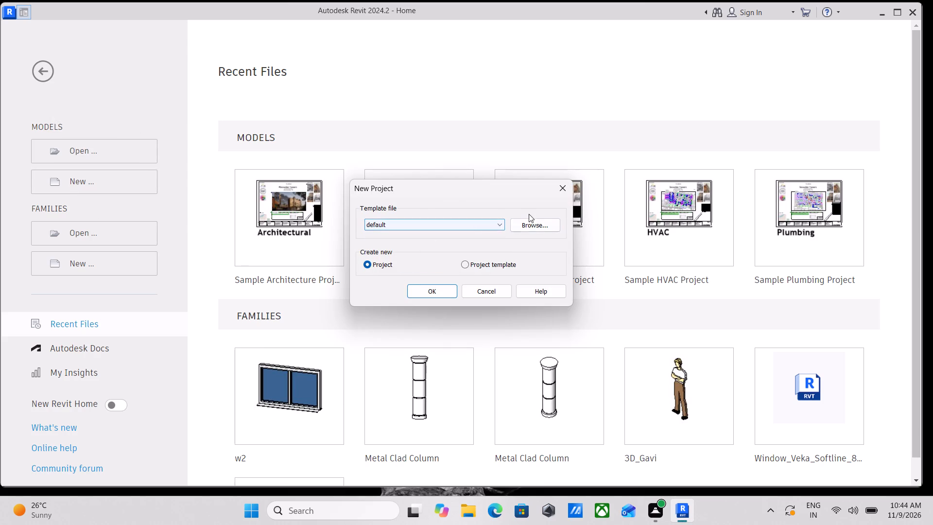
pyautogui.click(464, 227)
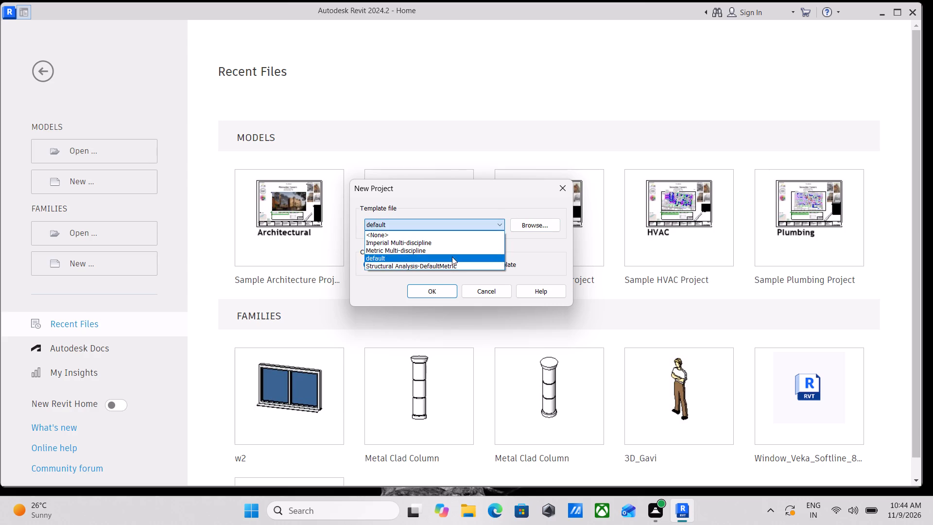
pyautogui.click(438, 262)
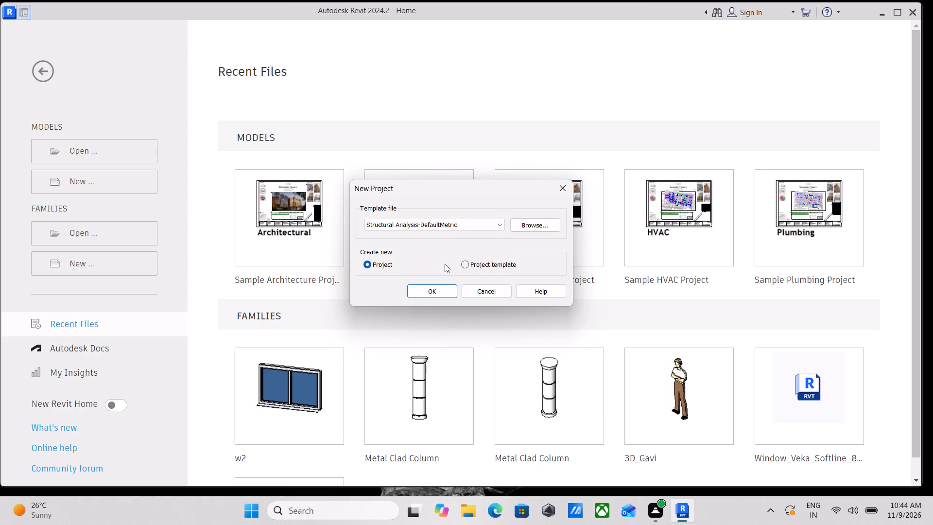
pyautogui.click(445, 292)
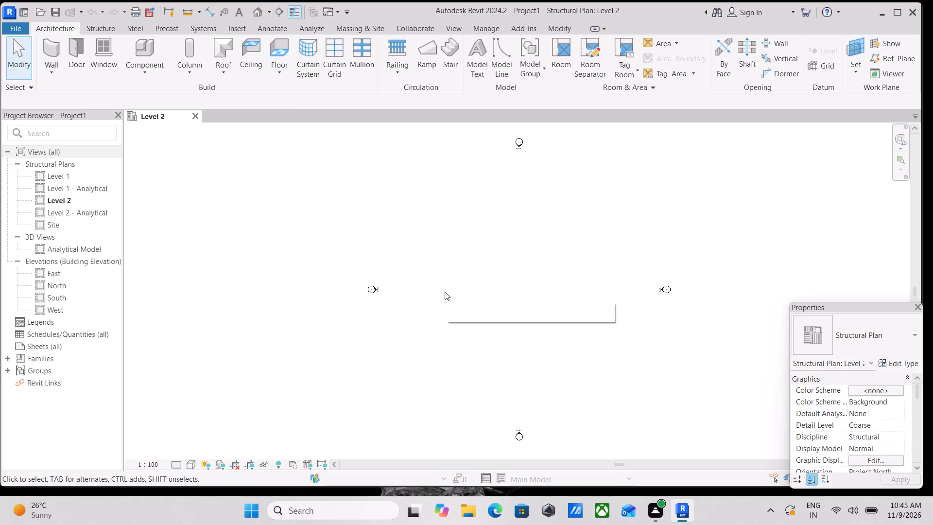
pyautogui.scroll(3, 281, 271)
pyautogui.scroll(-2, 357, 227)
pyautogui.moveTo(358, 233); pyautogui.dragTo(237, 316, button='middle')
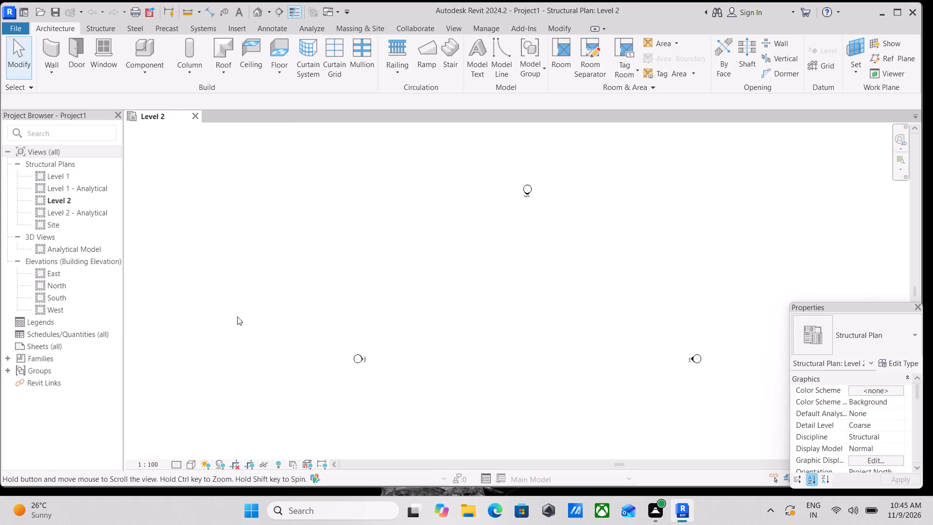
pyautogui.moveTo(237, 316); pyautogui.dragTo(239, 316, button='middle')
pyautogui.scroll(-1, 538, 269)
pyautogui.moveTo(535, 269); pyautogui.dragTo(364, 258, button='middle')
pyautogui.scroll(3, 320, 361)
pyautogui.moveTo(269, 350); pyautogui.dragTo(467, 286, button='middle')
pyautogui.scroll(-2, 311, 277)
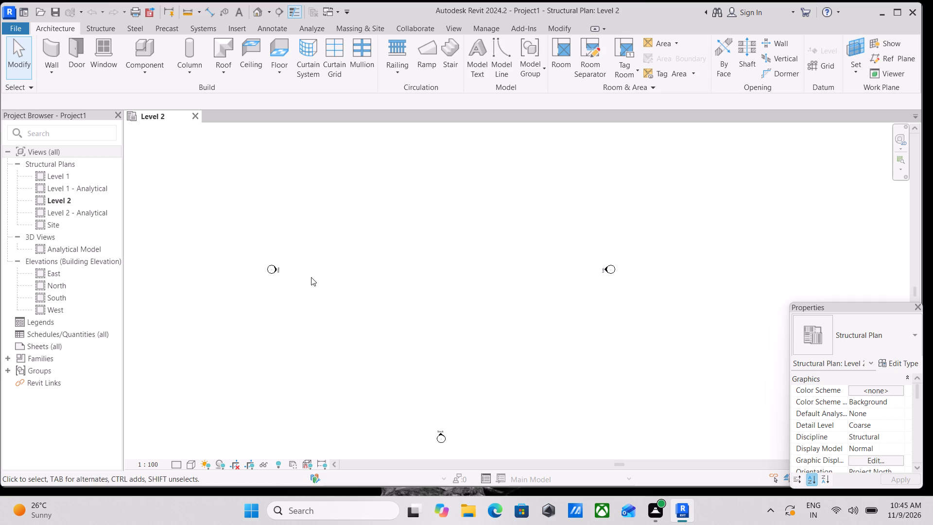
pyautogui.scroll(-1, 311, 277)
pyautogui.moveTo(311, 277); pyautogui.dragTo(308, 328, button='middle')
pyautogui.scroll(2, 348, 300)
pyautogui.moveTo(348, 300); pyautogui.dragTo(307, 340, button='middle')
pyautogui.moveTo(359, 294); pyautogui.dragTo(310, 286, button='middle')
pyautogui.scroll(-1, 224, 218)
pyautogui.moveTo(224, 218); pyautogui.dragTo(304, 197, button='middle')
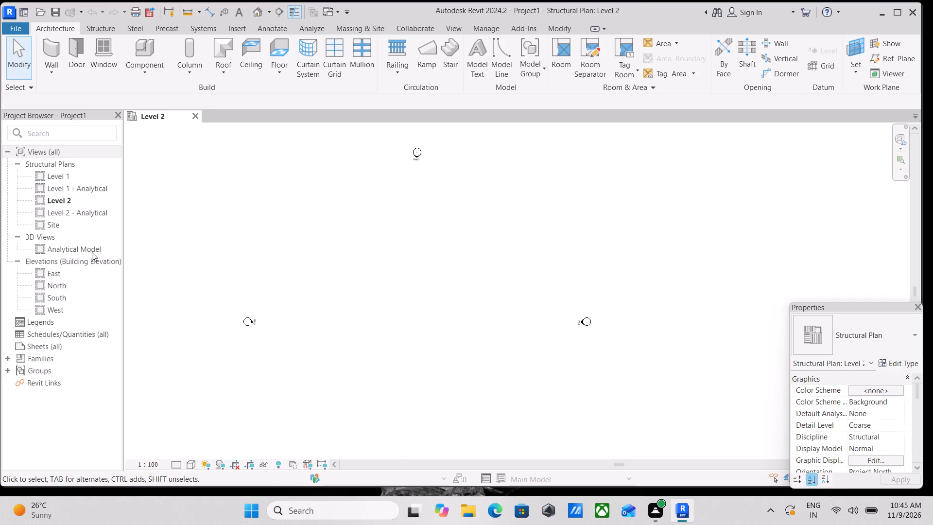
# Open the North building elevation view.
pyautogui.doubleClick(48, 282)
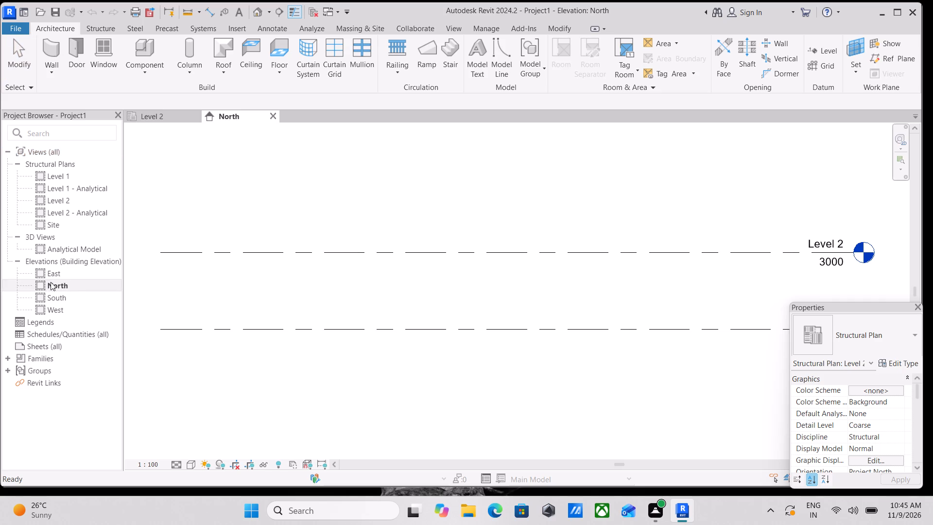
# Add a new level 6' below Level 1 by picking the Level 1 line with an offset.
pyautogui.scroll(-3, 489, 290)
pyautogui.moveTo(489, 291); pyautogui.dragTo(340, 297, button='middle')
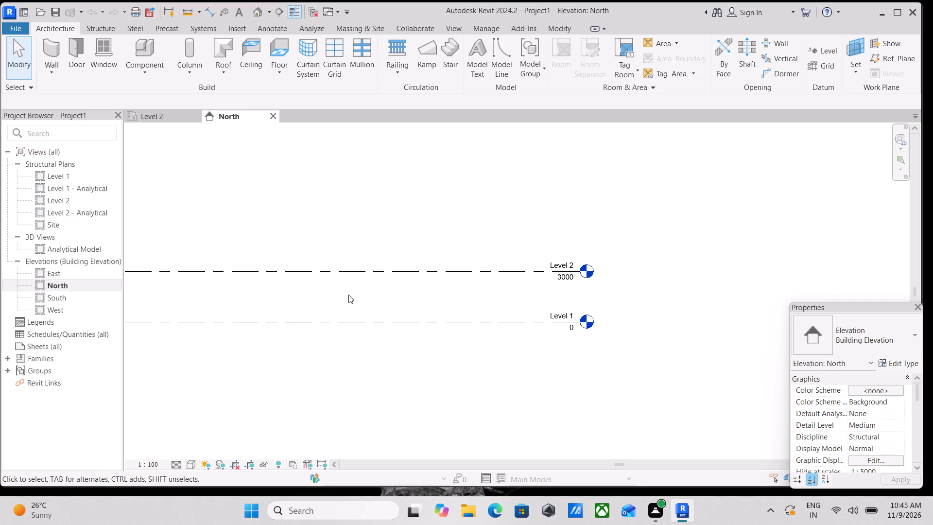
pyautogui.press('Escape')
pyautogui.scroll(3, 424, 327)
pyautogui.moveTo(449, 316); pyautogui.dragTo(432, 330, button='middle')
pyautogui.scroll(2, 397, 307)
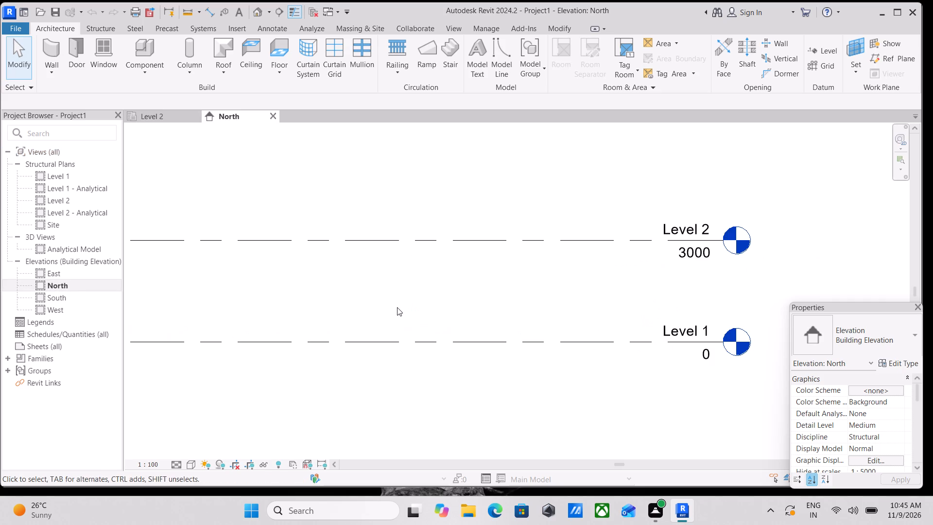
pyautogui.write('ll')
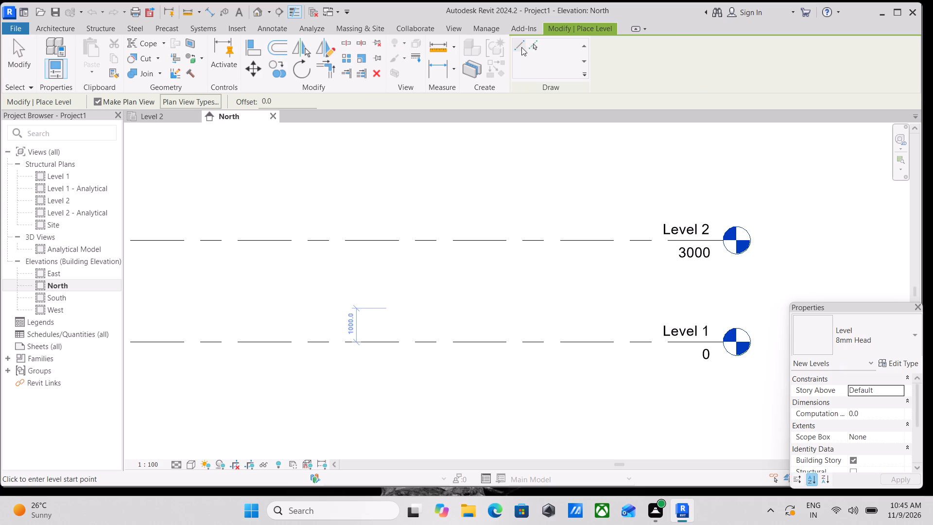
pyautogui.click(532, 46)
pyautogui.moveTo(290, 98); pyautogui.dragTo(223, 110)
pyautogui.write("6'")
pyautogui.press('Return')
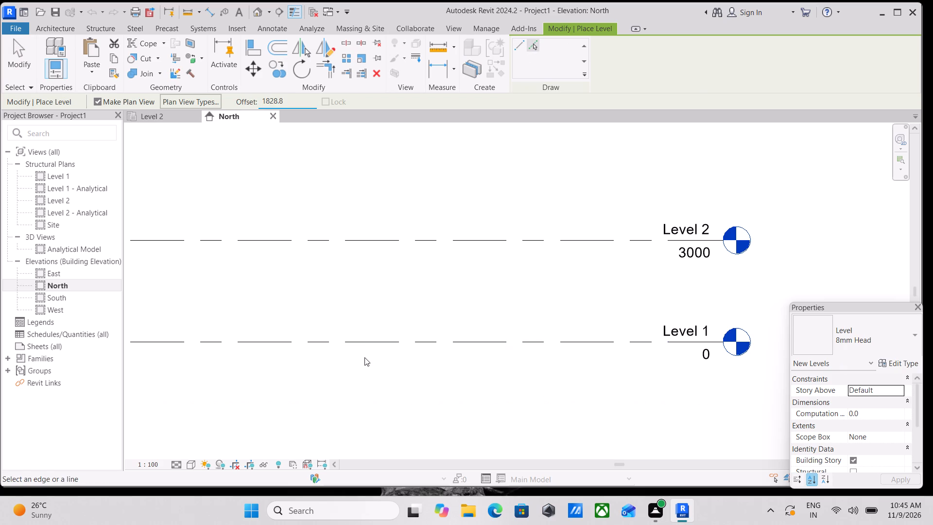
pyautogui.scroll(-3, 371, 347)
pyautogui.click(371, 347)
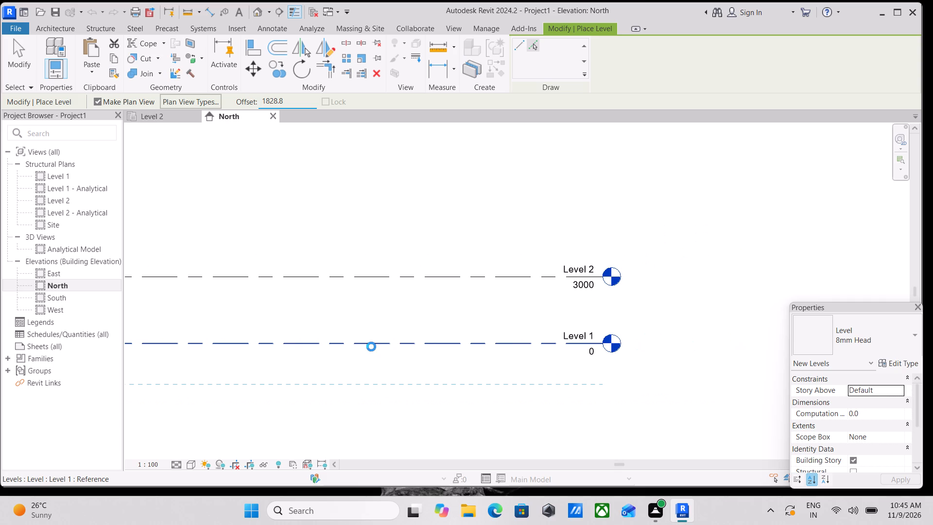
pyautogui.moveTo(433, 348); pyautogui.dragTo(368, 309, button='middle')
pyautogui.press('Escape')
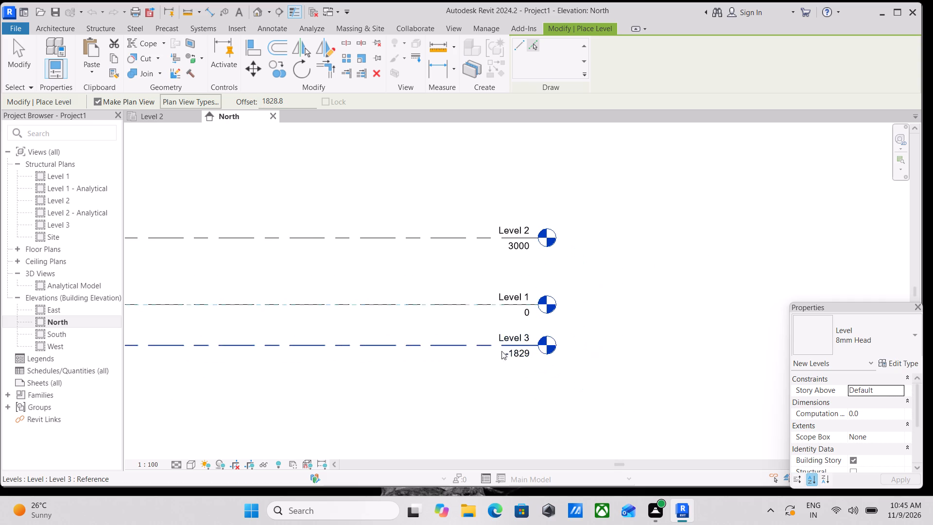
pyautogui.press('Escape')
pyautogui.scroll(3, 540, 349)
pyautogui.press('Escape')
pyautogui.press('Escape')
pyautogui.scroll(4, 510, 318)
pyautogui.press('Escape')
# Rename the new level below Level 1 as TOP OF FOOTING, and rename its corresponding views too.
pyautogui.scroll(3, 507, 325)
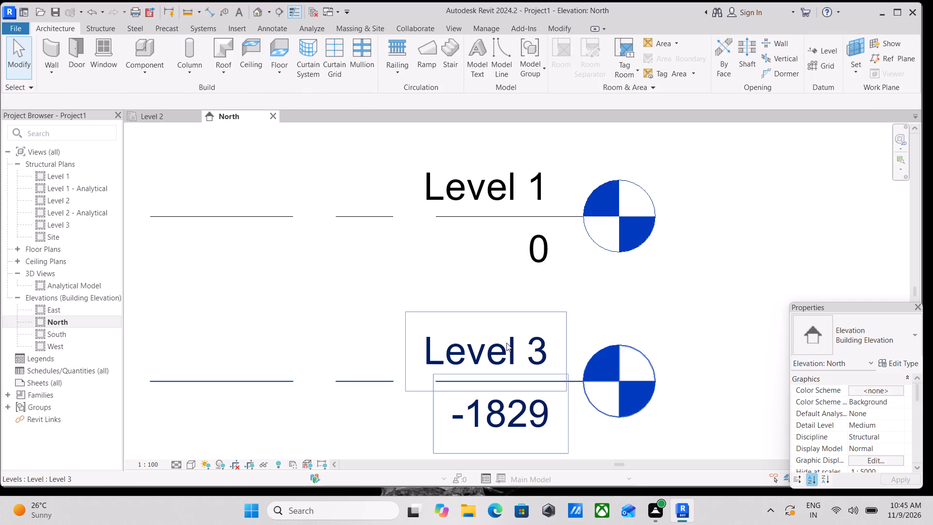
pyautogui.doubleClick(506, 355)
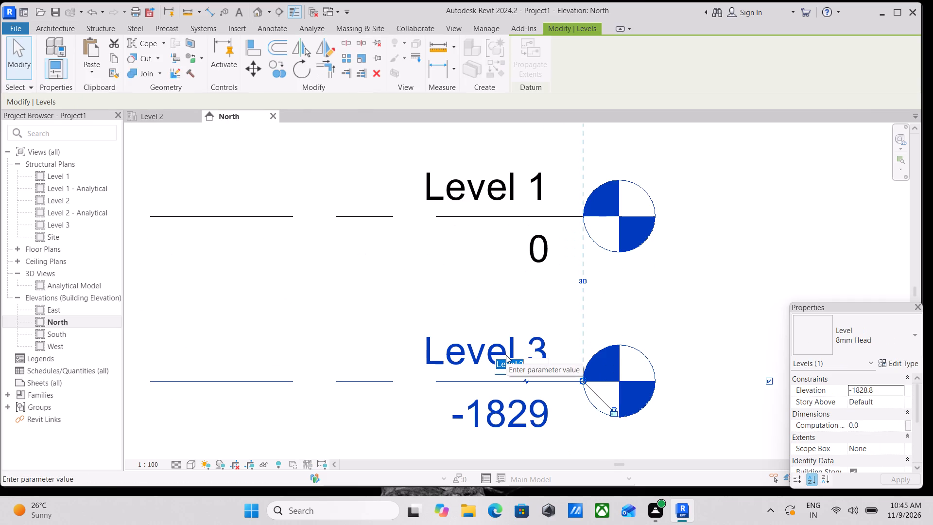
pyautogui.write('top')
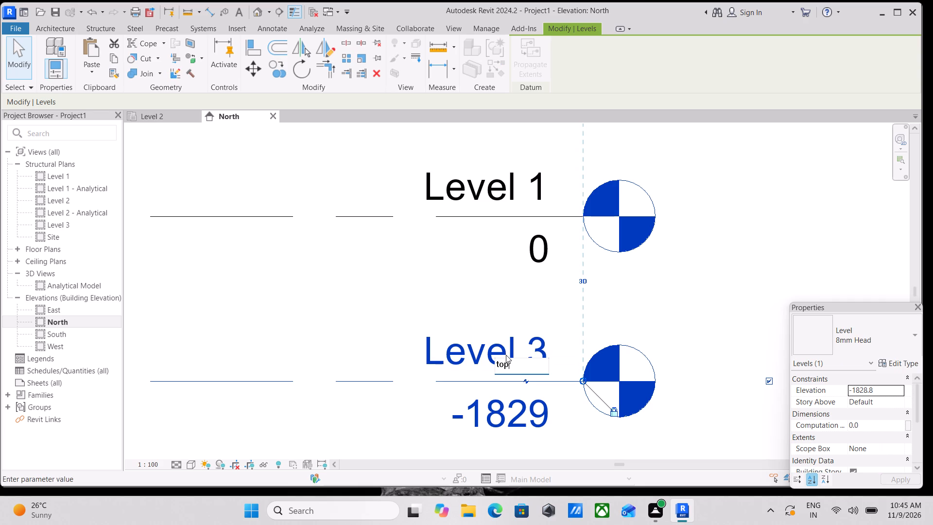
pyautogui.press('space')
pyautogui.press('BackSpace')
pyautogui.press('BackSpace')
pyautogui.press('BackSpace')
pyautogui.press('BackSpace')
pyautogui.press('Tab')
pyautogui.write('TO')
pyautogui.press('p')
pyautogui.press('space')
pyautogui.write('OG')
pyautogui.press('BackSpace')
pyautogui.press('f')
pyautogui.press('space')
pyautogui.write('FOO')
pyautogui.write('TI')
pyautogui.write('NG')
pyautogui.press('Return')
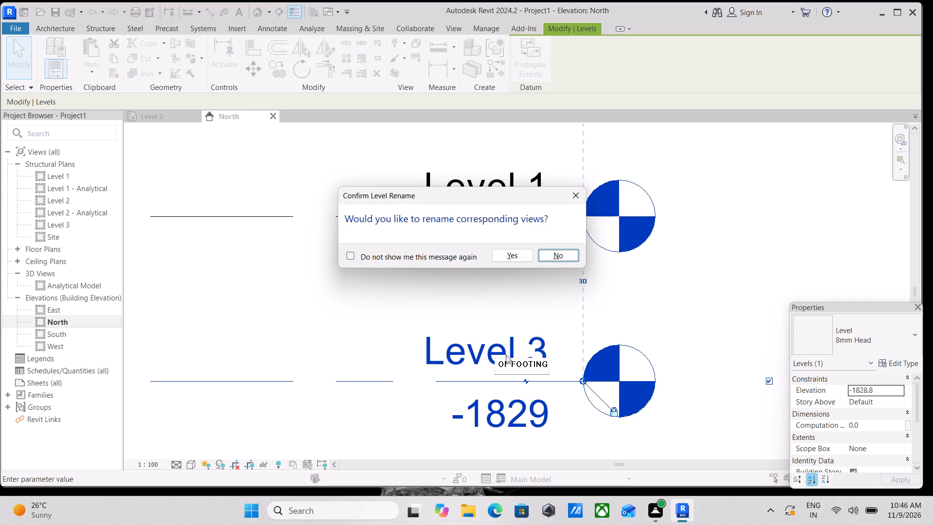
pyautogui.click(512, 254)
# Rename Level 1 in the North elevation as GROUND FLOOR, and rename its corresponding views too.
pyautogui.scroll(-4, 455, 385)
pyautogui.scroll(-2, 414, 327)
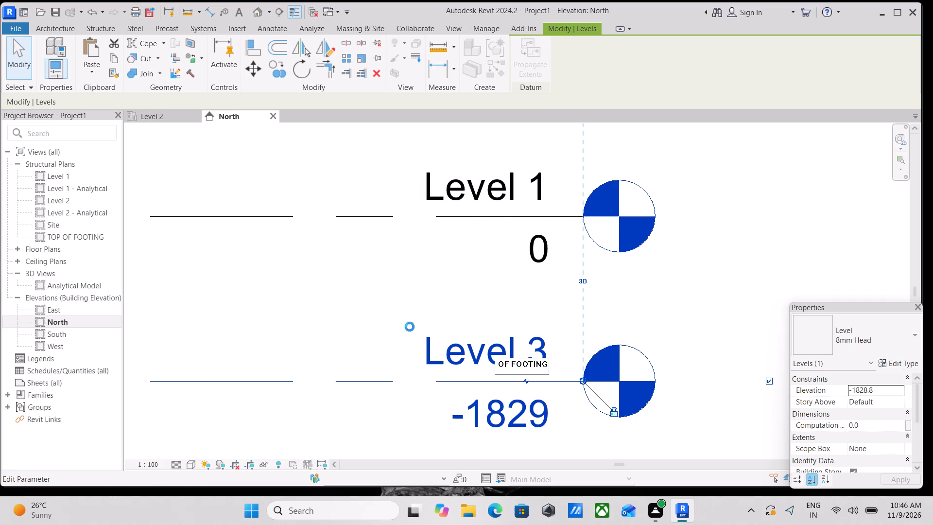
pyautogui.scroll(-4, 410, 327)
pyautogui.moveTo(417, 322); pyautogui.dragTo(430, 384, button='middle')
pyautogui.scroll(7, 458, 352)
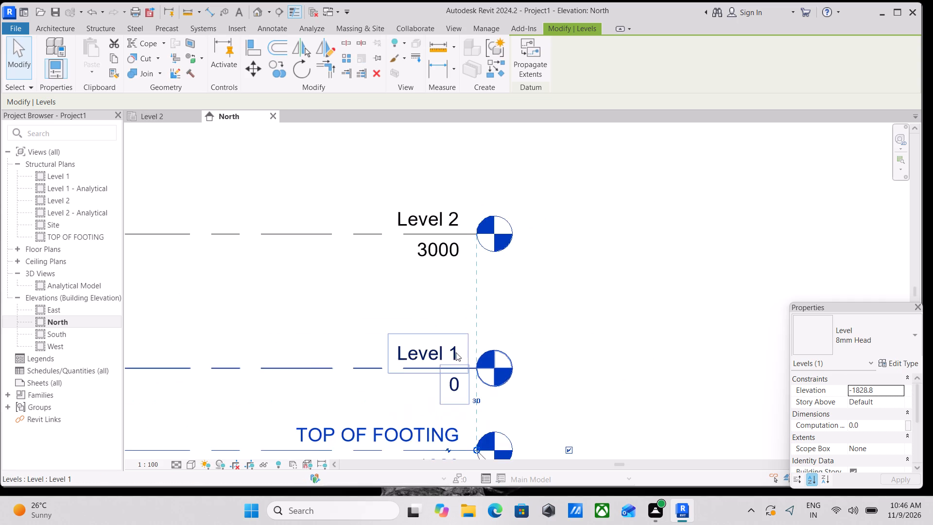
pyautogui.scroll(3, 456, 352)
pyautogui.scroll(-7, 432, 351)
pyautogui.moveTo(389, 350); pyautogui.dragTo(481, 333, button='middle')
pyautogui.scroll(2, 481, 333)
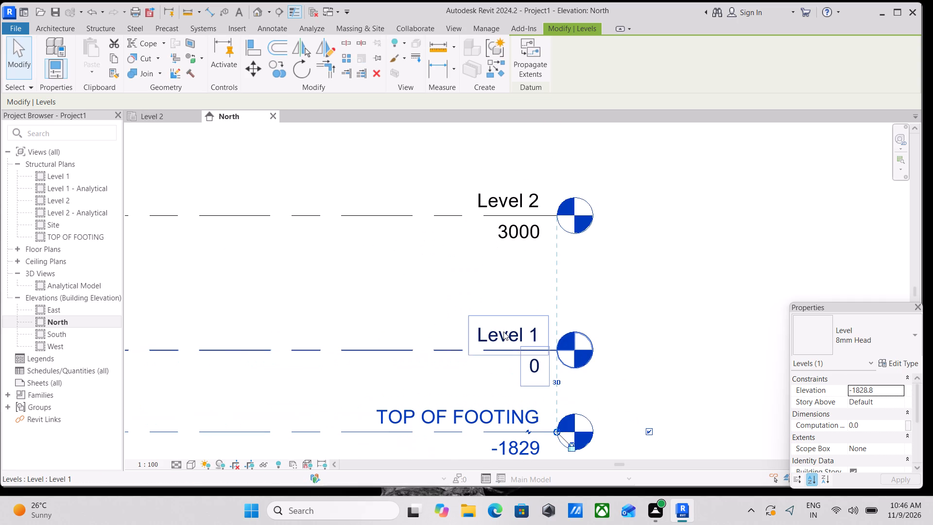
pyautogui.click(503, 332)
pyautogui.click(503, 332)
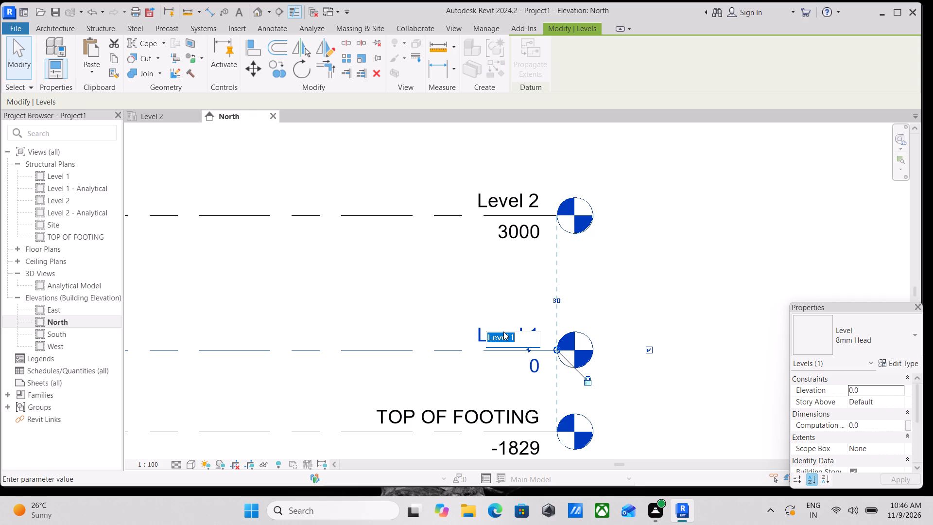
pyautogui.scroll(1, 532, 395)
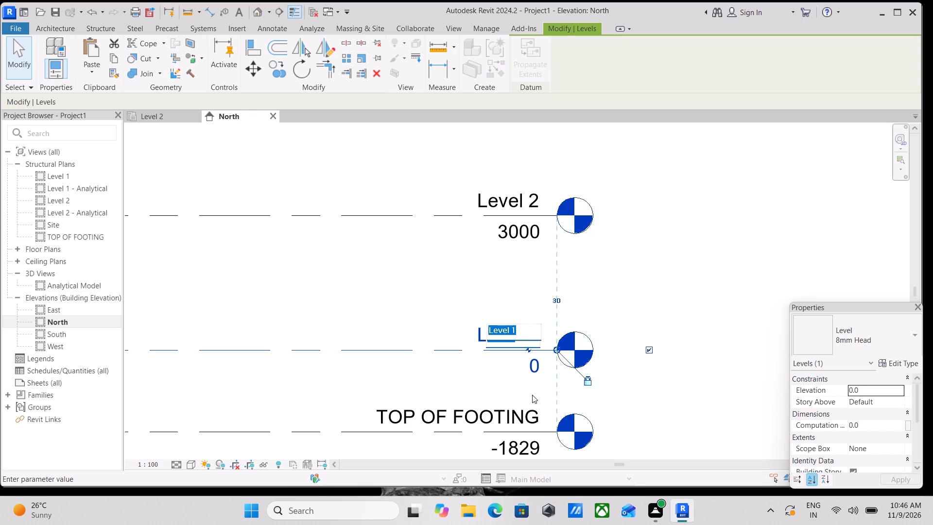
pyautogui.scroll(-2, 532, 395)
pyautogui.write('GR')
pyautogui.write('OUN')
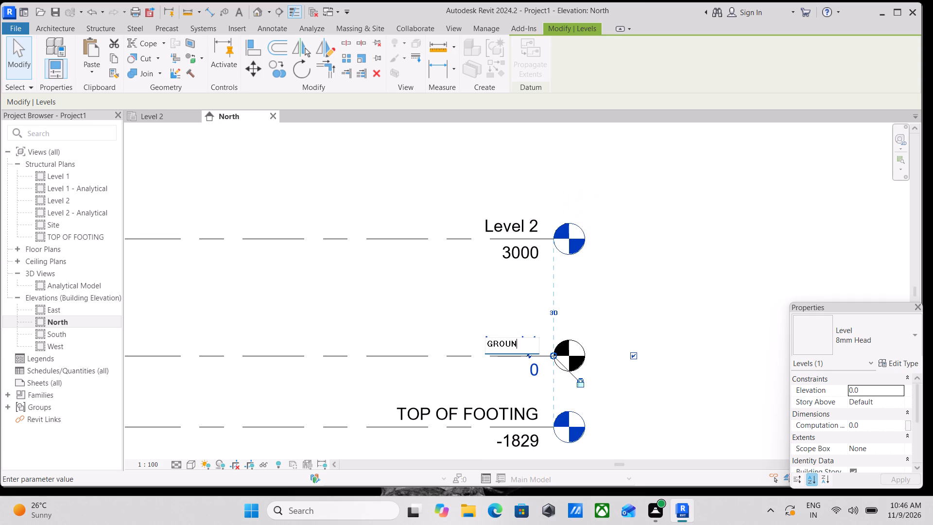
pyautogui.press('d')
pyautogui.press('space')
pyautogui.write('F')
pyautogui.press('l')
pyautogui.scroll(-5, 377, 524)
pyautogui.scroll(2, 420, 502)
pyautogui.scroll(2, 542, 339)
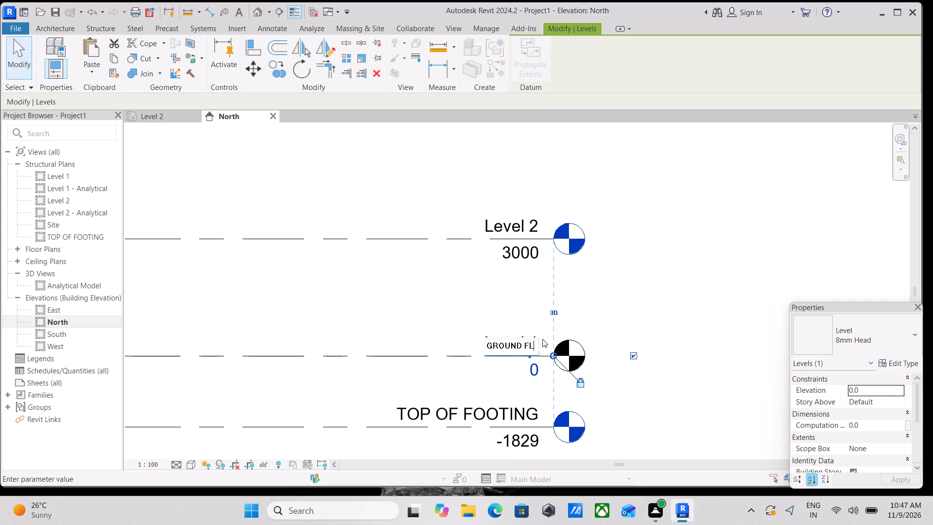
pyautogui.scroll(8, 542, 339)
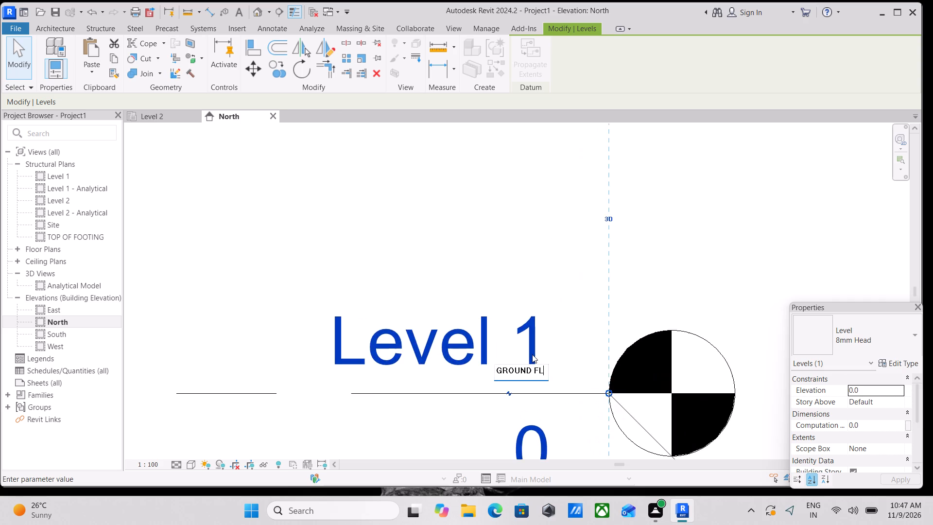
pyautogui.scroll(-10, 535, 355)
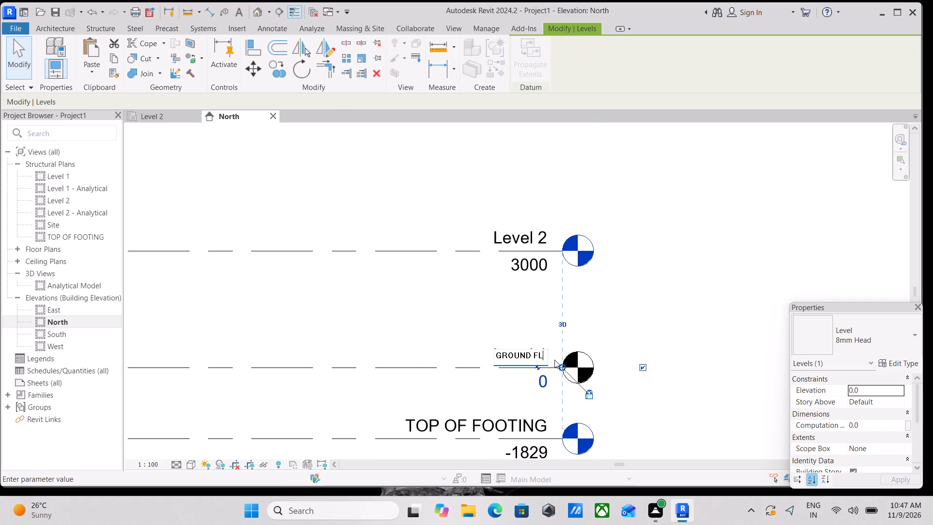
pyautogui.scroll(6, 554, 361)
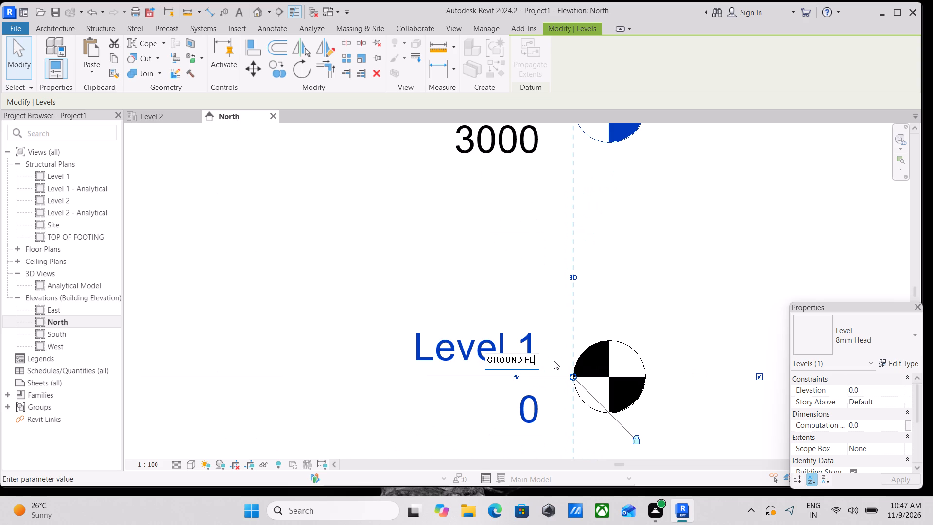
pyautogui.press('o')
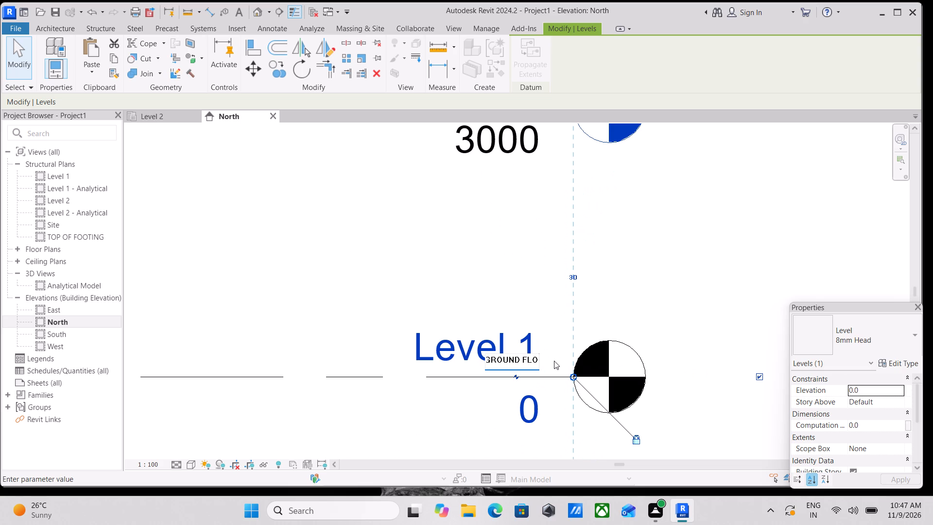
pyautogui.write('OR')
pyautogui.scroll(-3, 499, 360)
pyautogui.press('Return')
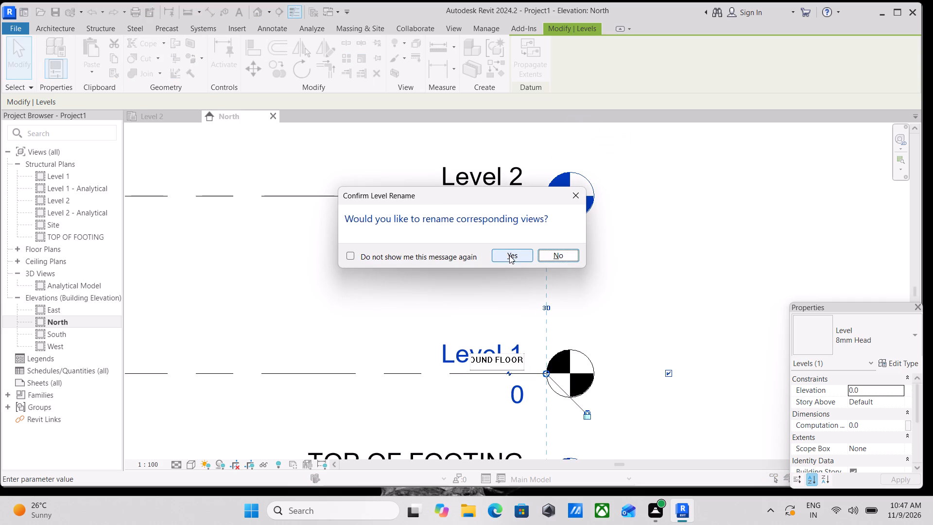
pyautogui.click(509, 255)
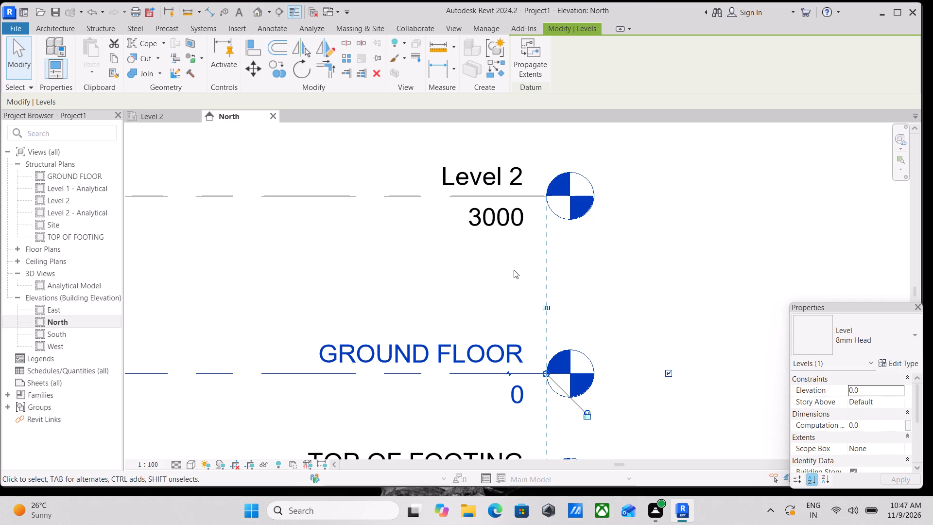
# Open the floor plan of the TOP OF FOOTING level from its level head in the North elevation.
pyautogui.scroll(-1, 522, 165)
pyautogui.scroll(2, 512, 276)
pyautogui.scroll(-5, 512, 276)
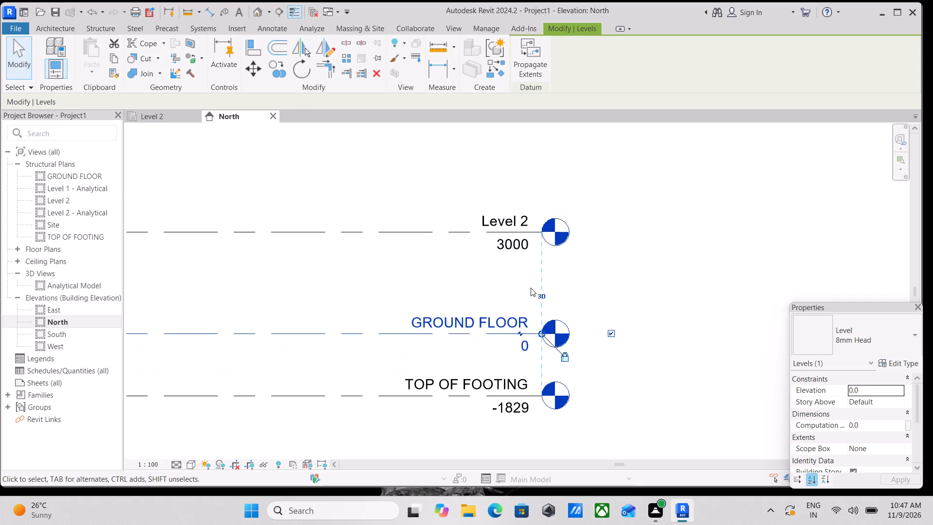
pyautogui.scroll(-1, 511, 288)
pyautogui.moveTo(511, 288); pyautogui.dragTo(590, 249, button='middle')
pyautogui.scroll(1, 607, 245)
pyautogui.press('Escape')
pyautogui.scroll(3, 587, 267)
pyautogui.press('Escape')
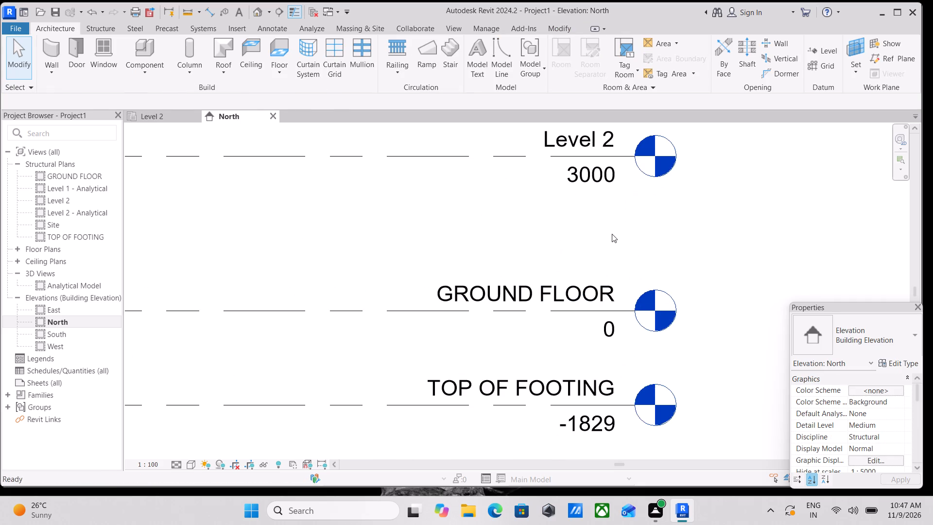
pyautogui.moveTo(612, 234); pyautogui.dragTo(628, 285, button='middle')
pyautogui.scroll(-1, 621, 274)
pyautogui.scroll(-3, 584, 291)
pyautogui.moveTo(584, 291); pyautogui.dragTo(669, 243, button='middle')
pyautogui.scroll(4, 727, 367)
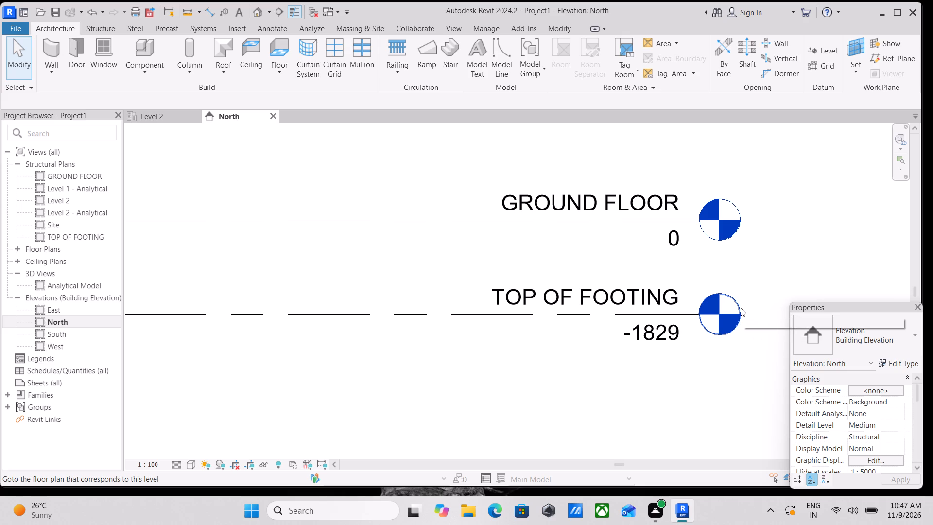
pyautogui.click(741, 308)
pyautogui.doubleClick(730, 328)
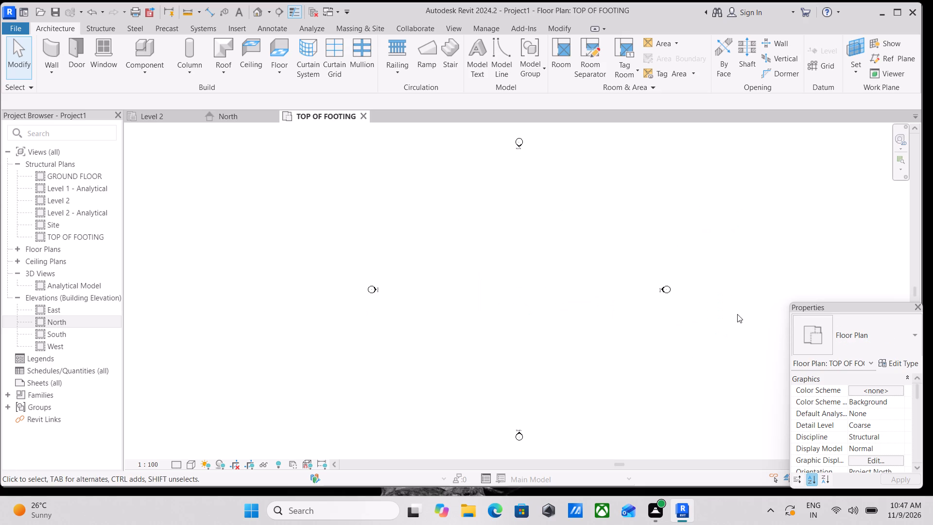
pyautogui.click(247, 111)
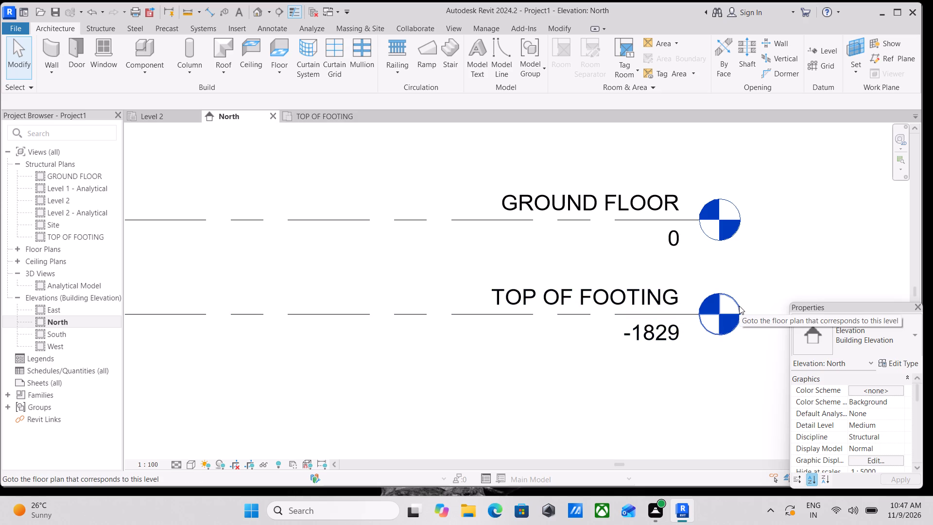
pyautogui.doubleClick(739, 306)
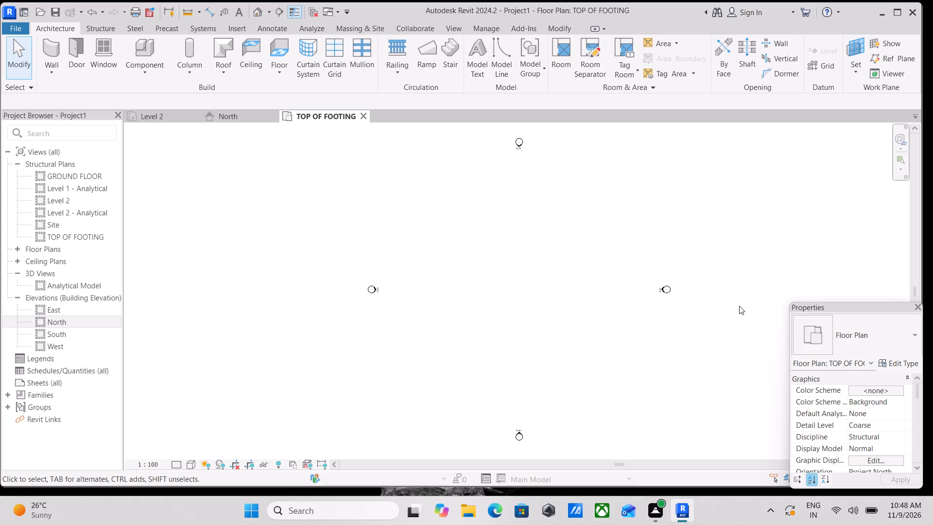
# View the Level 2 structural plan and return to the North elevation.
pyautogui.click(147, 116)
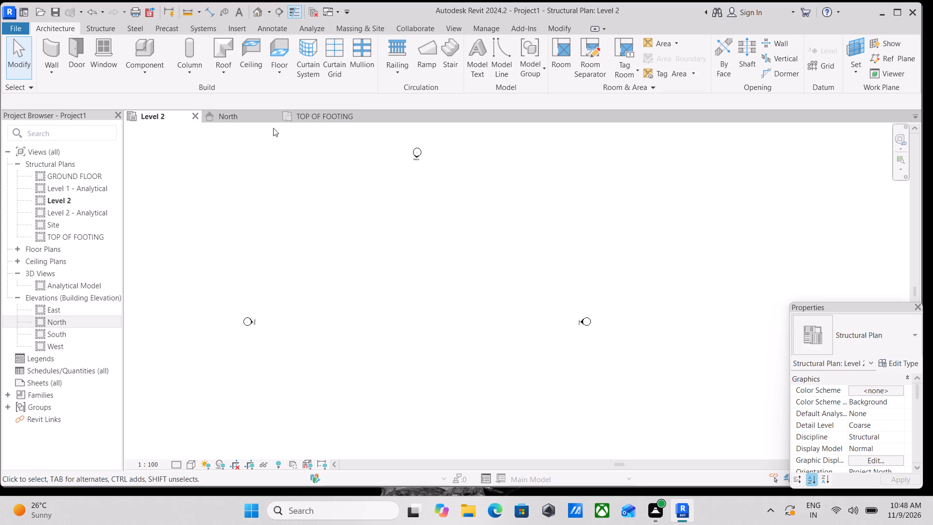
pyautogui.click(257, 116)
pyautogui.scroll(-2, 712, 313)
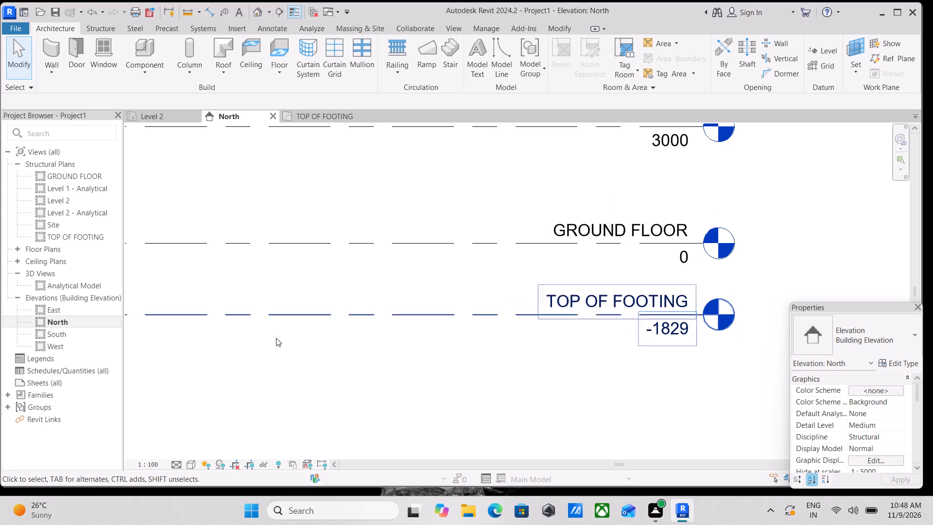
# Expand the project's Families and look through the available family categories.
pyautogui.click(6, 392)
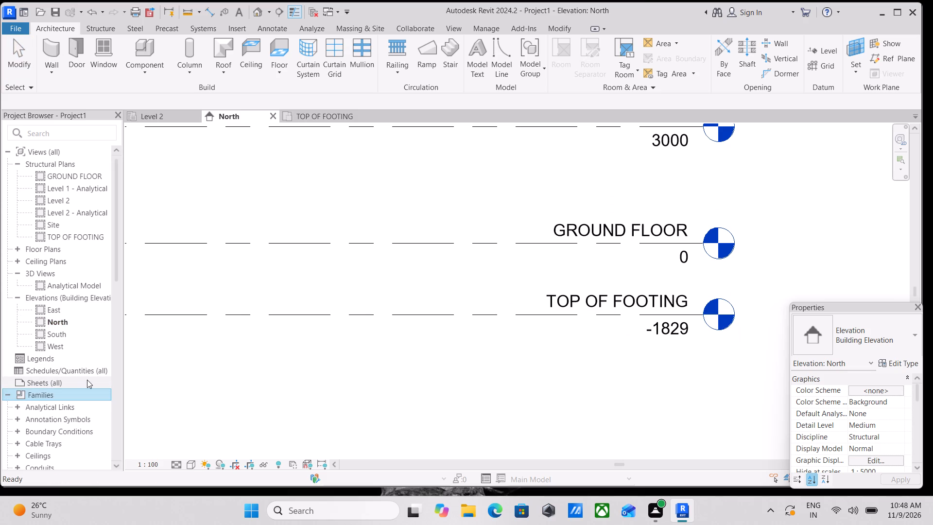
pyautogui.scroll(-1, 23, 406)
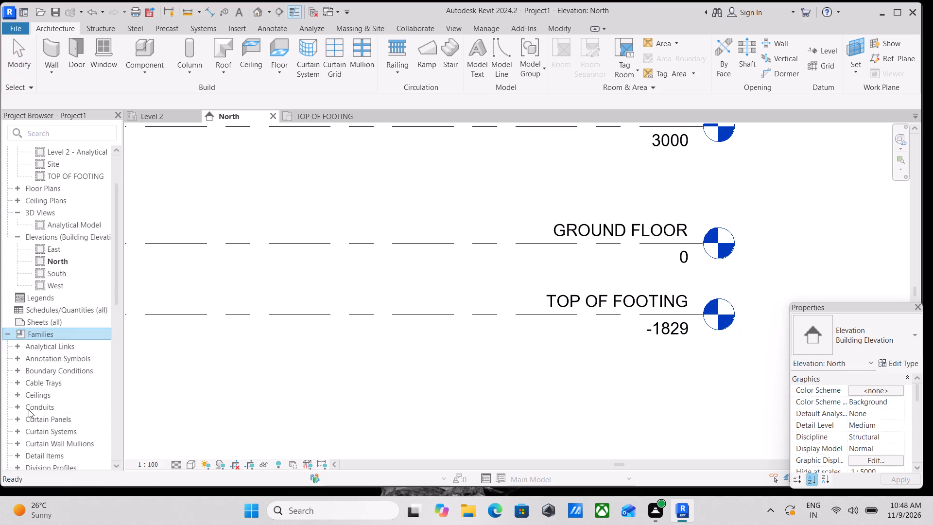
pyautogui.scroll(-4, 29, 410)
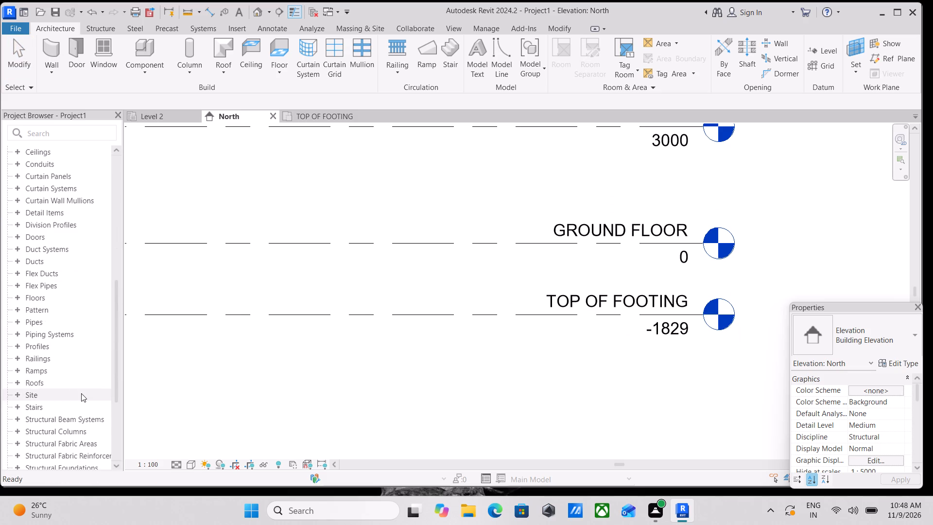
pyautogui.scroll(-1, 81, 393)
pyautogui.scroll(4, 81, 393)
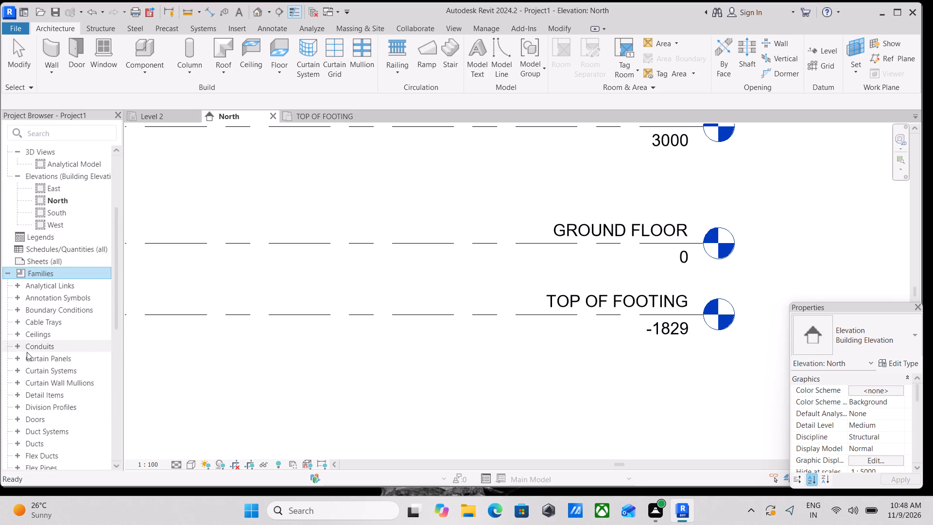
pyautogui.scroll(-3, 25, 393)
pyautogui.scroll(6, 34, 396)
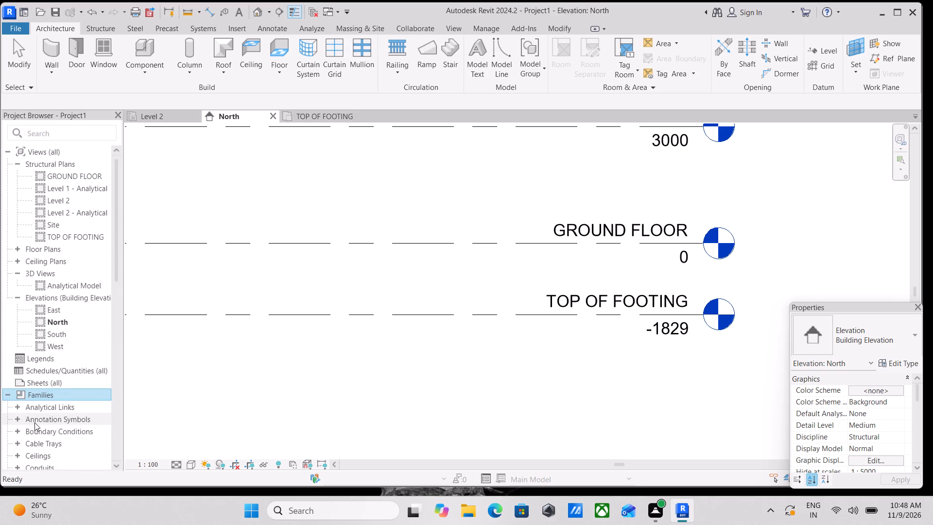
# Expand the Annotation Symbols families and look through them for the level head symbols.
pyautogui.doubleClick(18, 419)
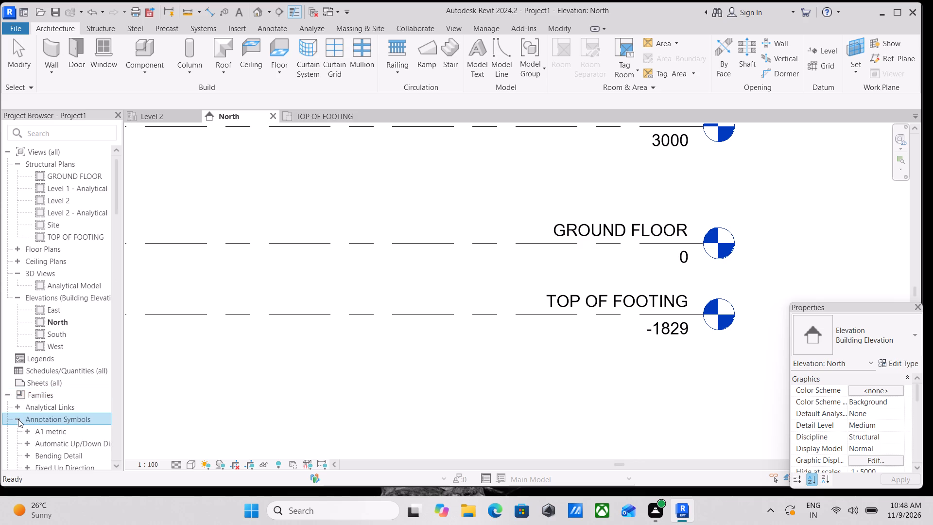
pyautogui.scroll(-3, 41, 420)
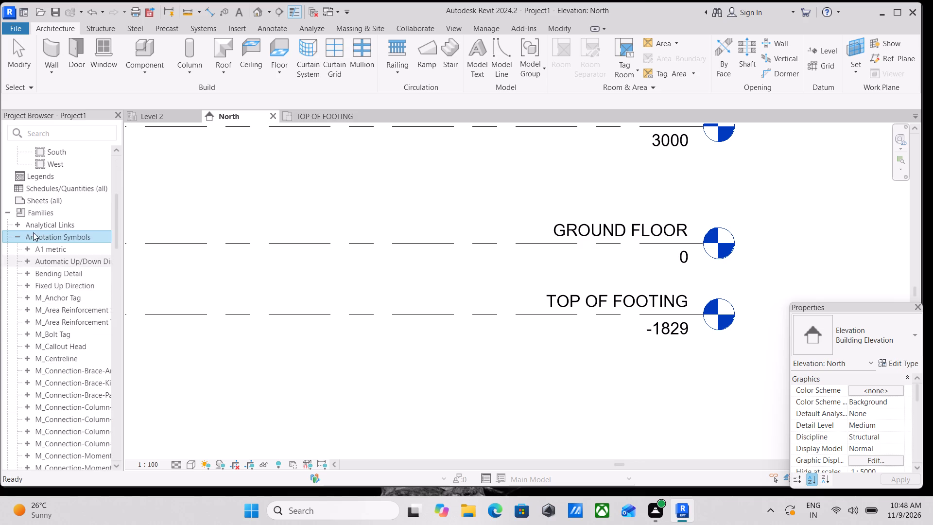
pyautogui.scroll(-3, 60, 387)
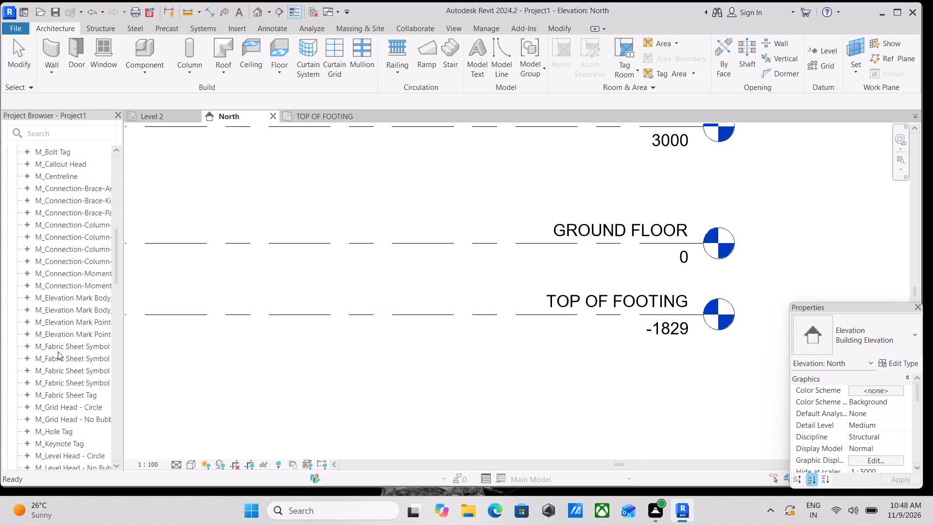
pyautogui.scroll(-7, 58, 351)
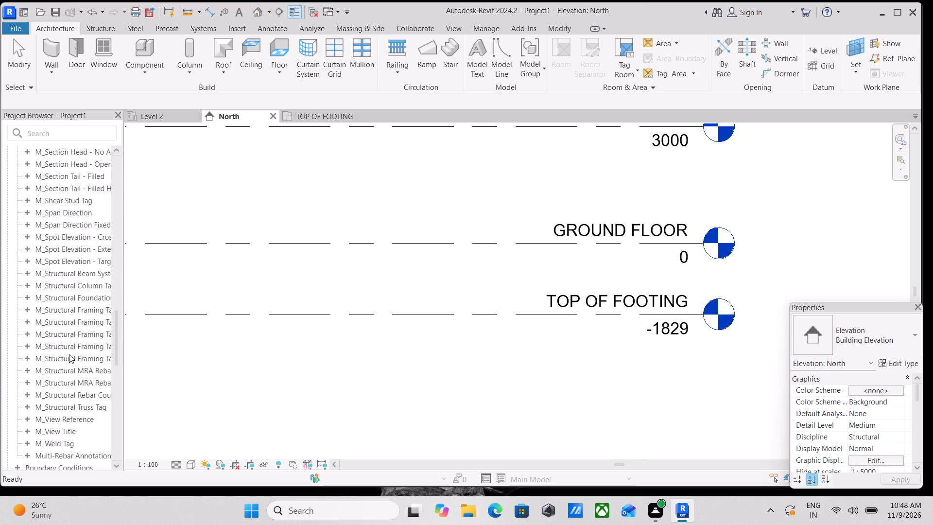
pyautogui.scroll(-3, 52, 411)
pyautogui.scroll(2, 52, 410)
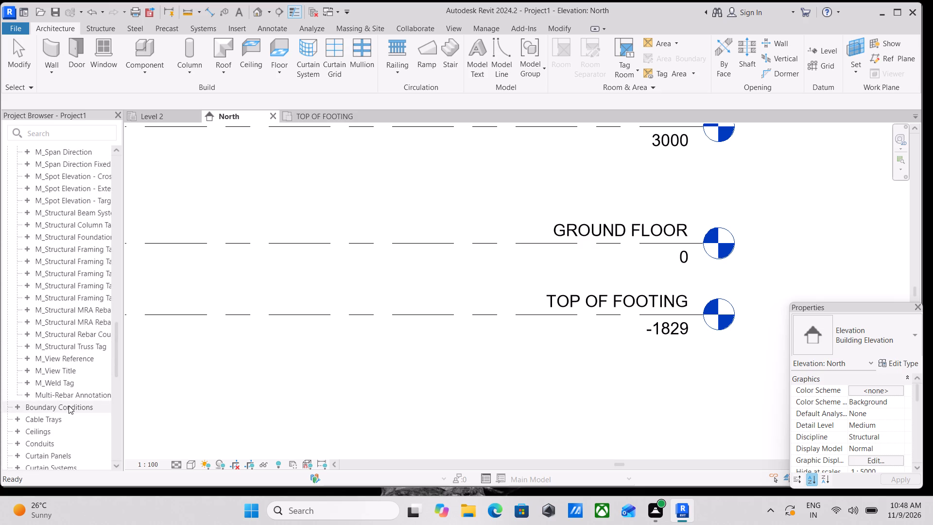
pyautogui.scroll(-2, 69, 405)
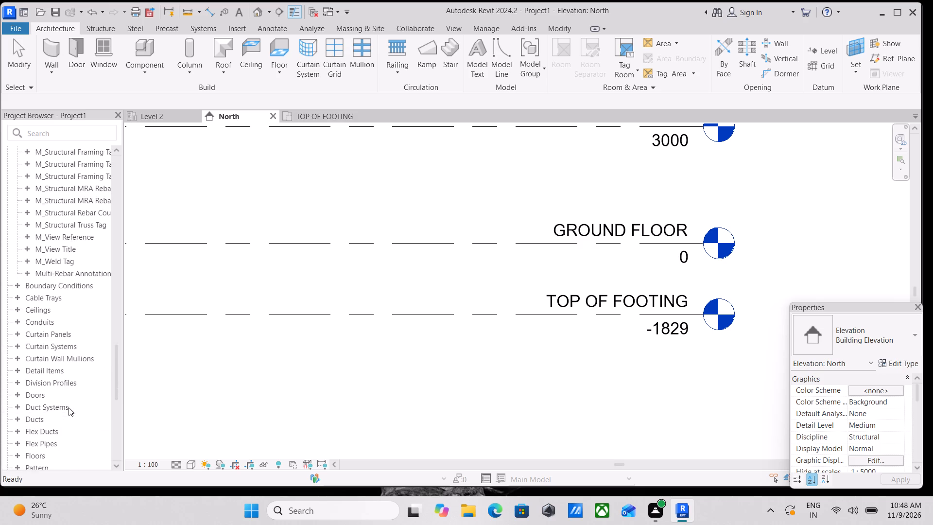
pyautogui.scroll(2, 69, 407)
pyautogui.scroll(2, 85, 346)
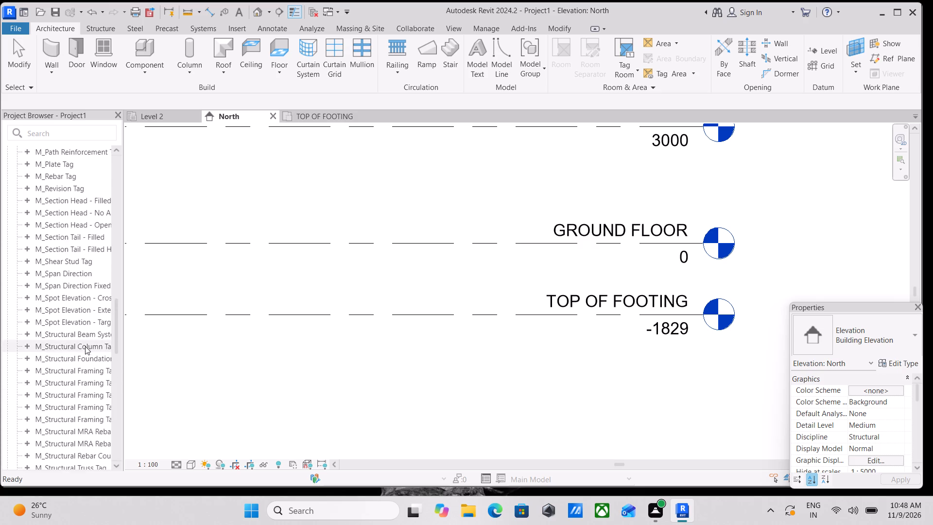
pyautogui.scroll(6, 85, 346)
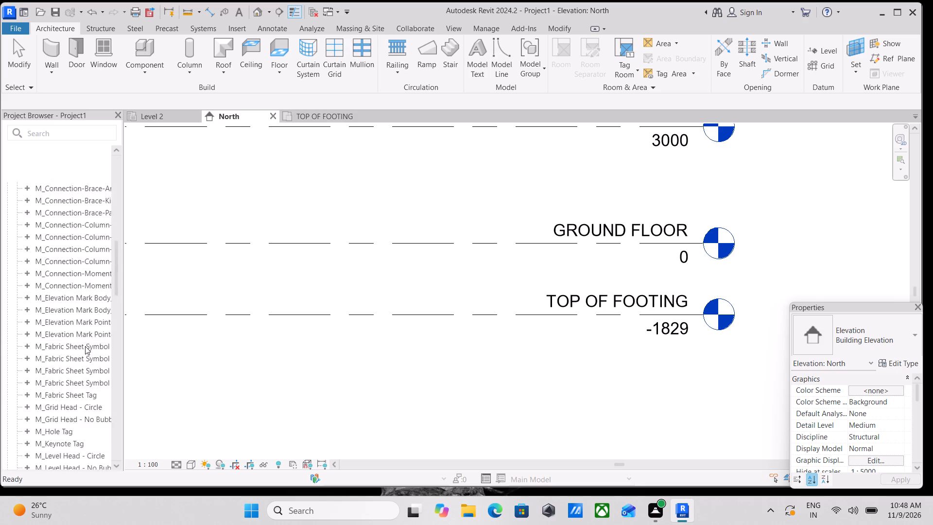
pyautogui.scroll(5, 85, 346)
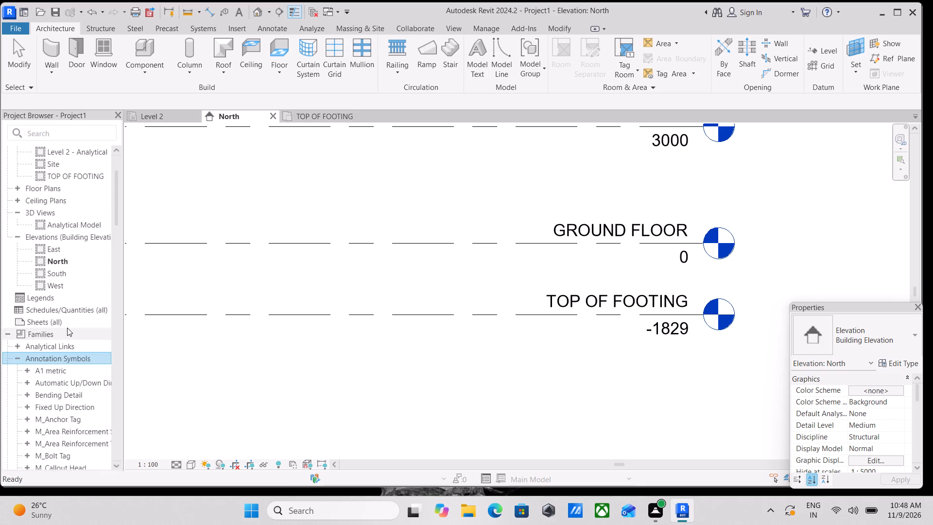
pyautogui.scroll(-4, 67, 328)
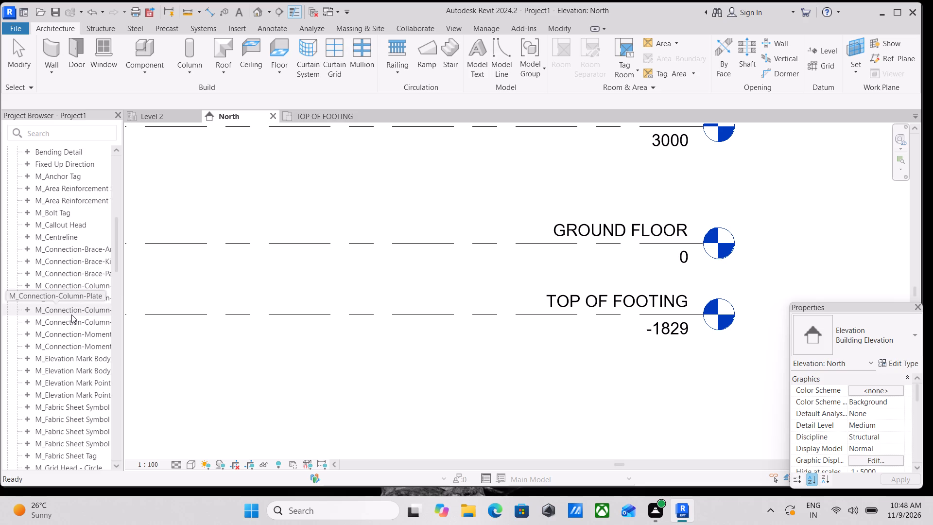
pyautogui.scroll(-2, 71, 315)
pyautogui.scroll(5, 72, 314)
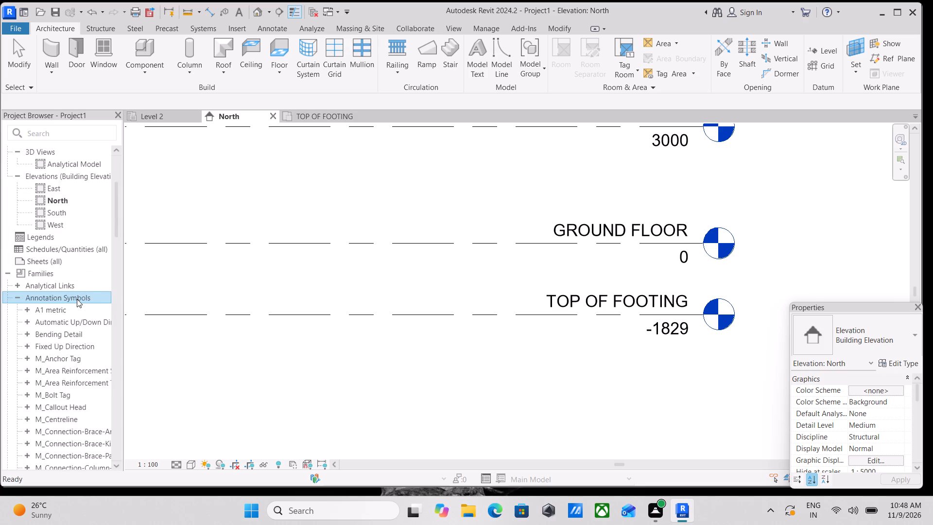
pyautogui.scroll(3, 77, 299)
pyautogui.scroll(-7, 77, 299)
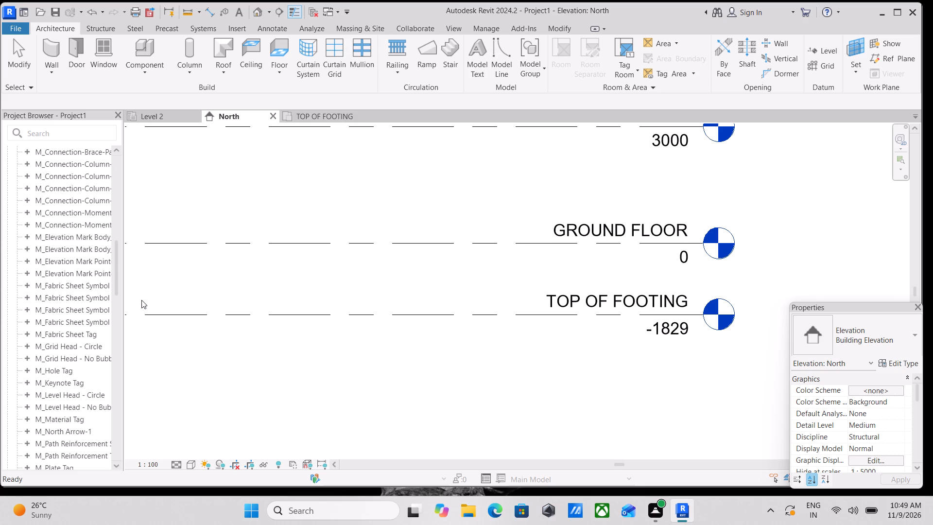
pyautogui.scroll(-1, 138, 324)
pyautogui.scroll(3, 131, 359)
pyautogui.scroll(-2, 178, 290)
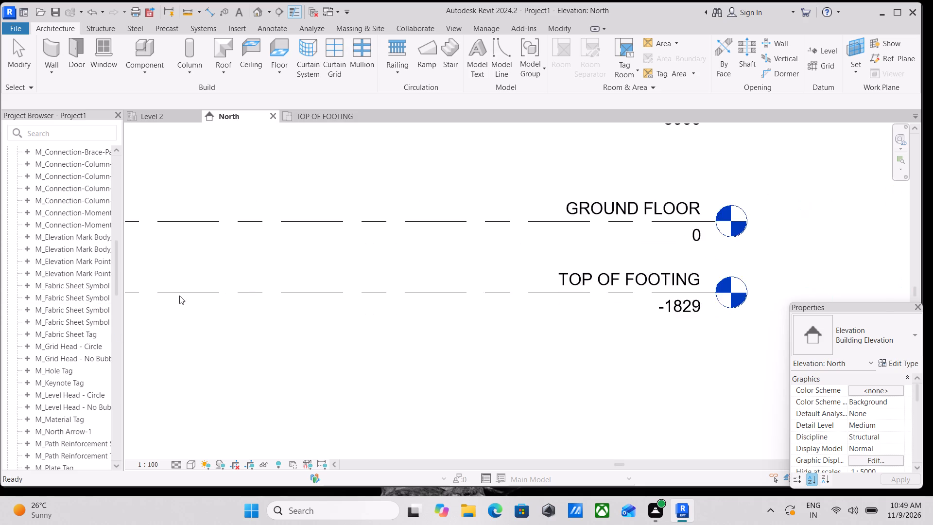
pyautogui.scroll(-1, 179, 296)
pyautogui.scroll(3, 53, 311)
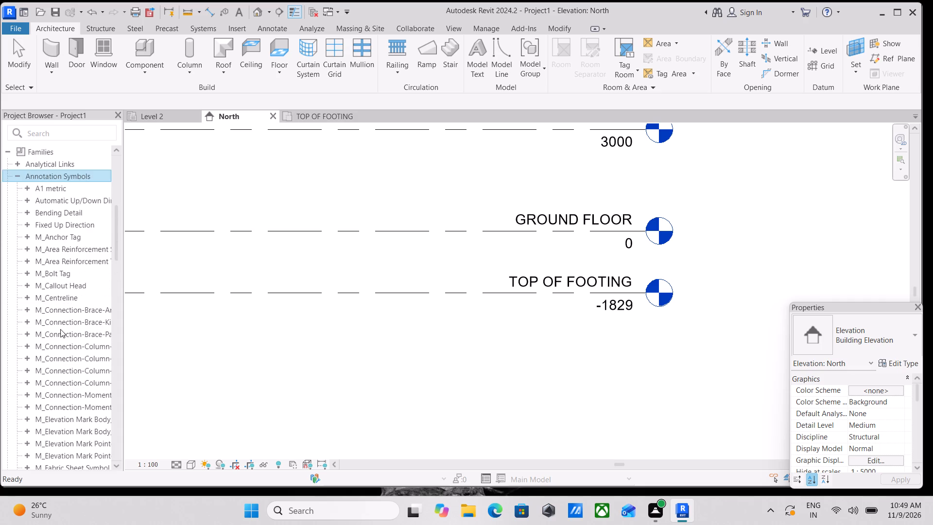
pyautogui.scroll(1, 24, 315)
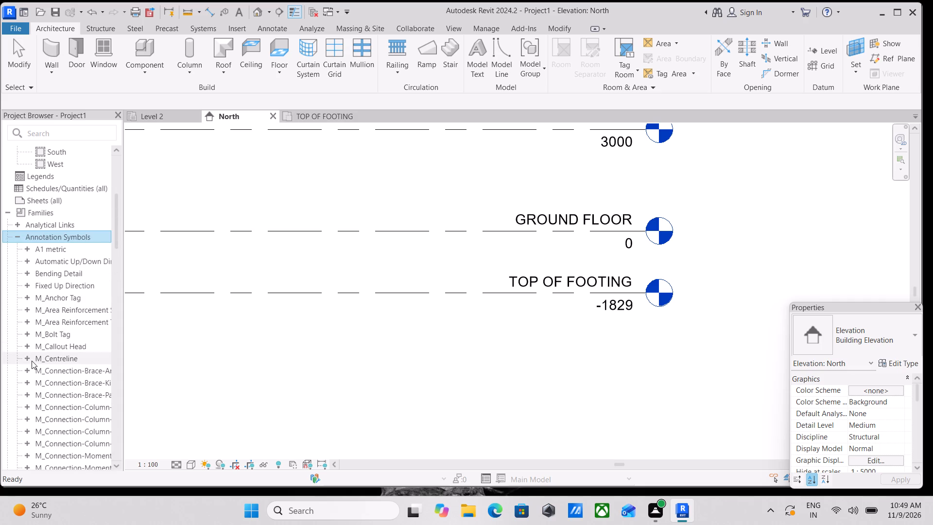
# Duplicate the M_Level Head - Circle annotation type as a new type named M_level head circle 3mm.
pyautogui.scroll(-5, 36, 357)
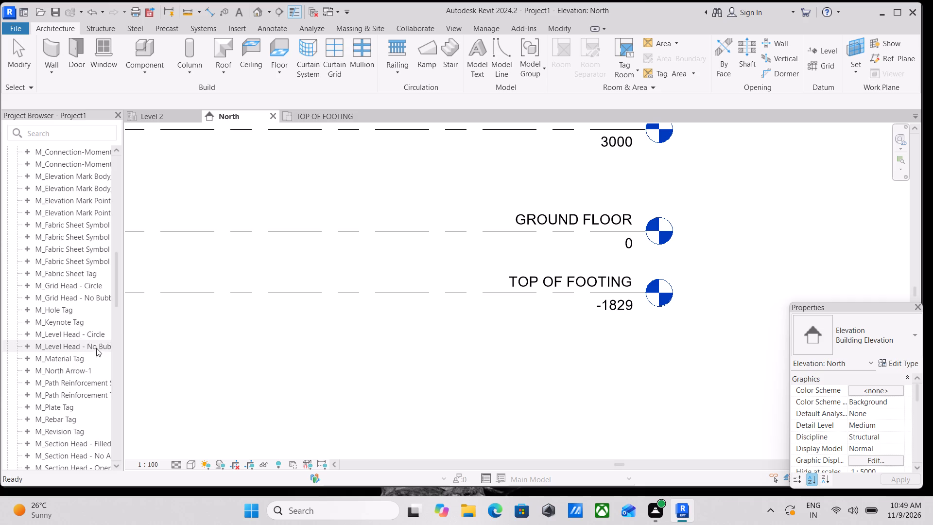
pyautogui.click(25, 334)
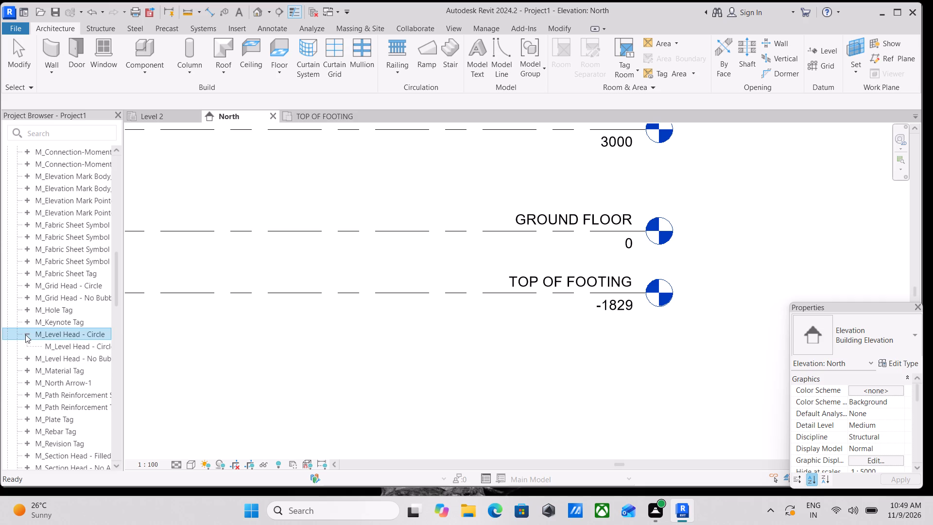
pyautogui.click(86, 348)
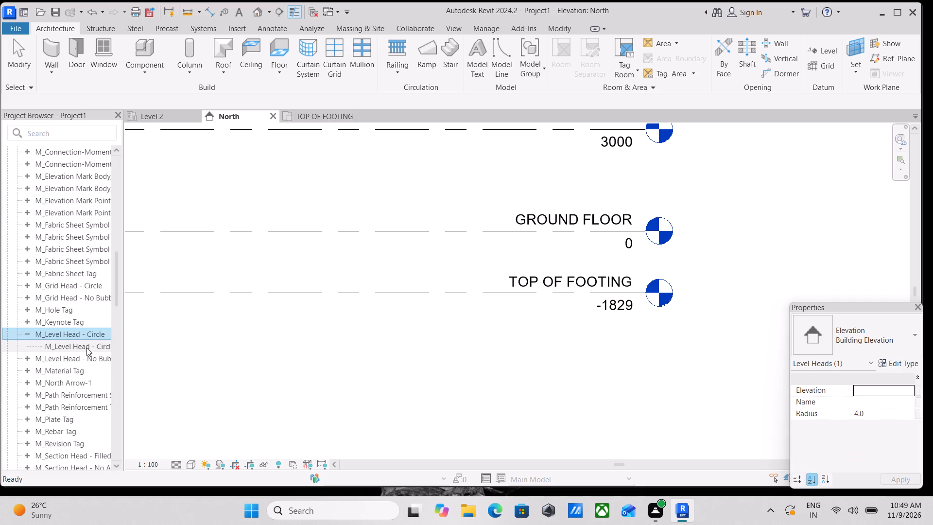
pyautogui.doubleClick(86, 348)
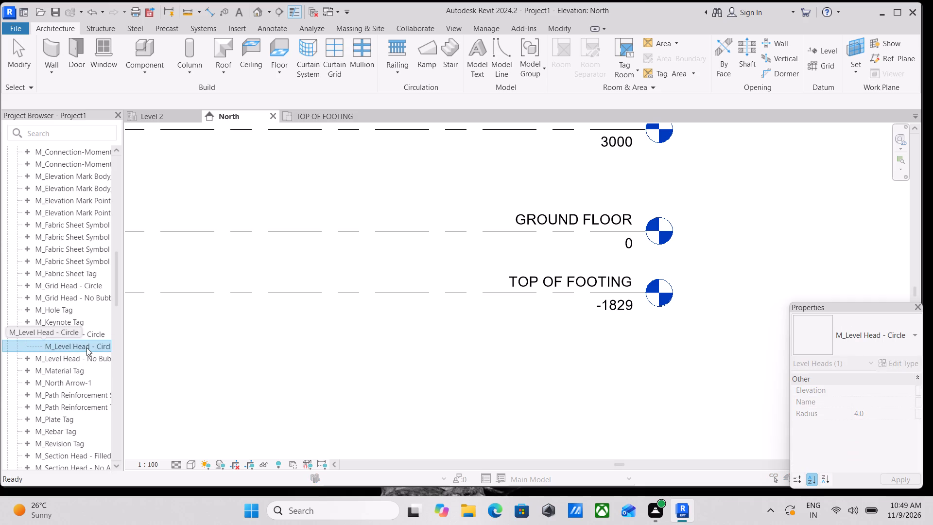
pyautogui.rightClick(86, 348)
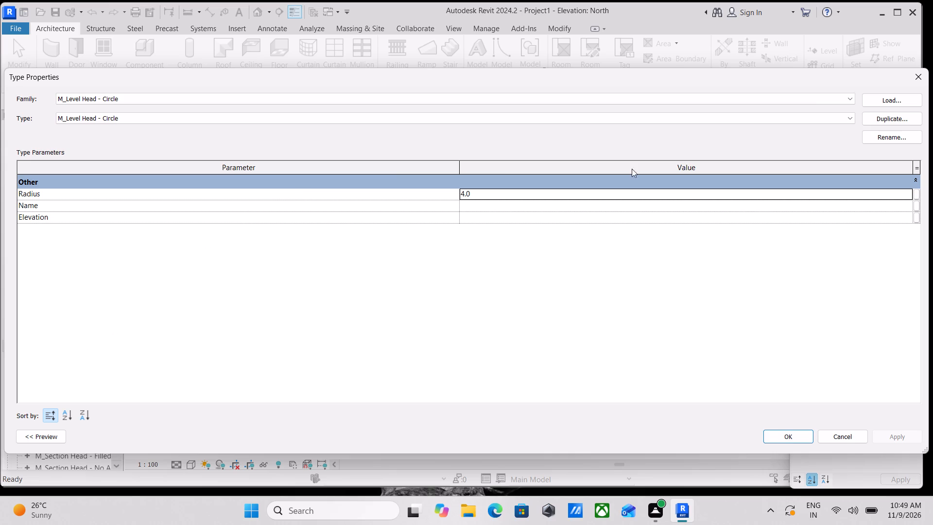
pyautogui.click(891, 116)
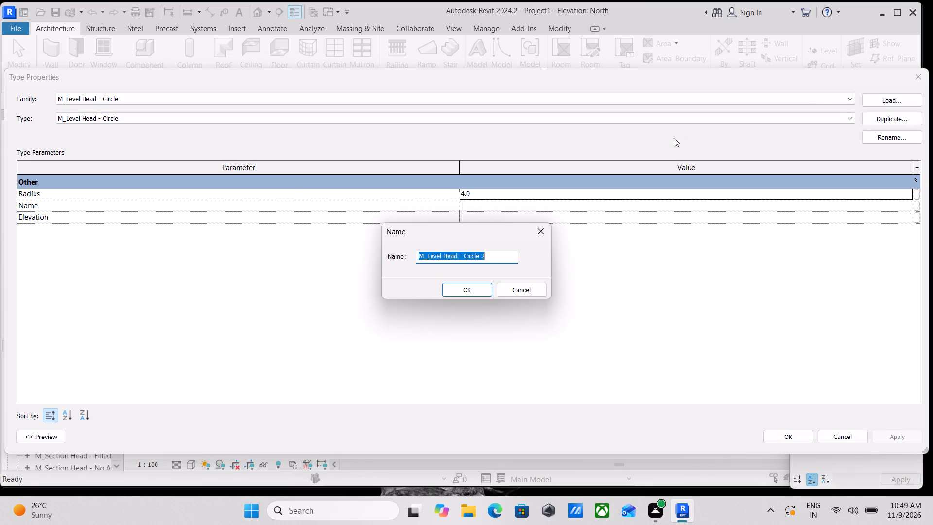
pyautogui.press('m')
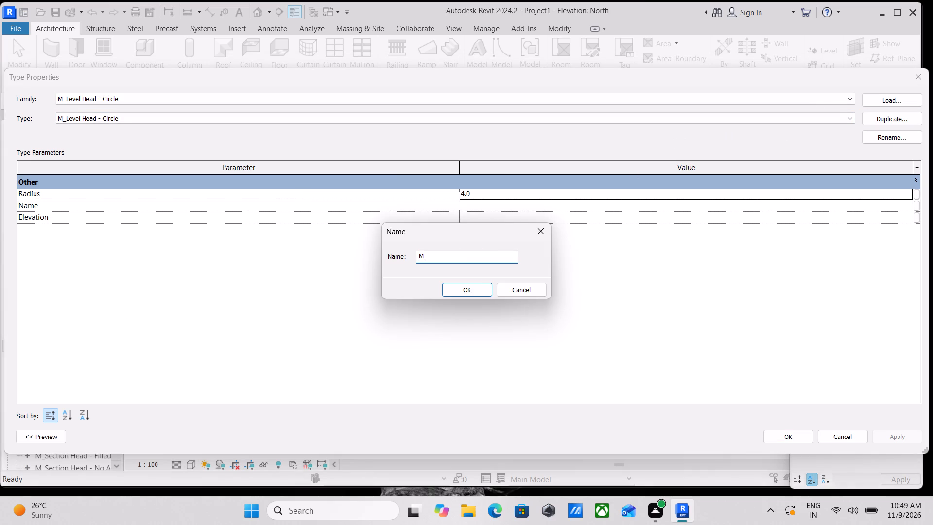
pyautogui.press('-')
pyautogui.press('BackSpace')
pyautogui.hotkey('shift', '_')
pyautogui.write('level')
pyautogui.press('space')
pyautogui.write('head')
pyautogui.press('space')
pyautogui.write('cir')
pyautogui.press('c')
pyautogui.write('le')
pyautogui.press('space')
pyautogui.press('3')
pyautogui.write('mm')
pyautogui.click(466, 296)
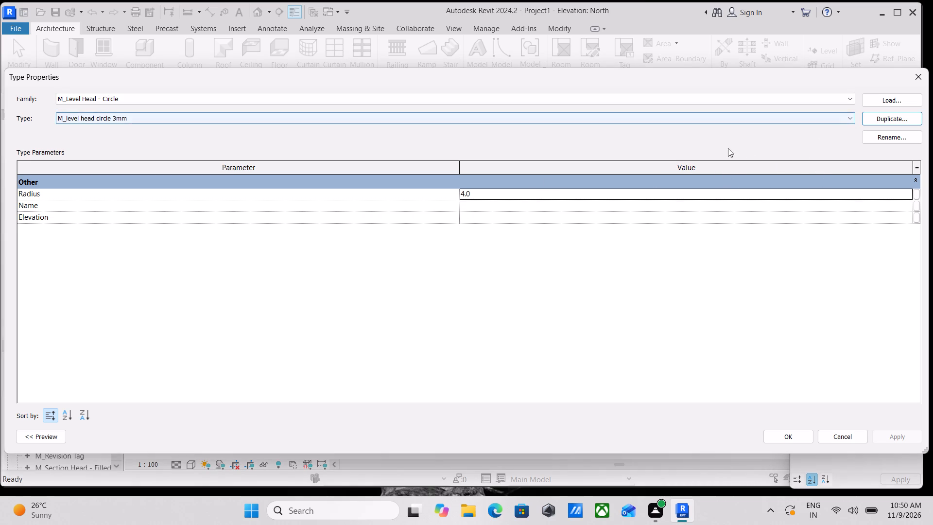
# Rename the duplicated level head type as M_level head circle3.
pyautogui.click(910, 138)
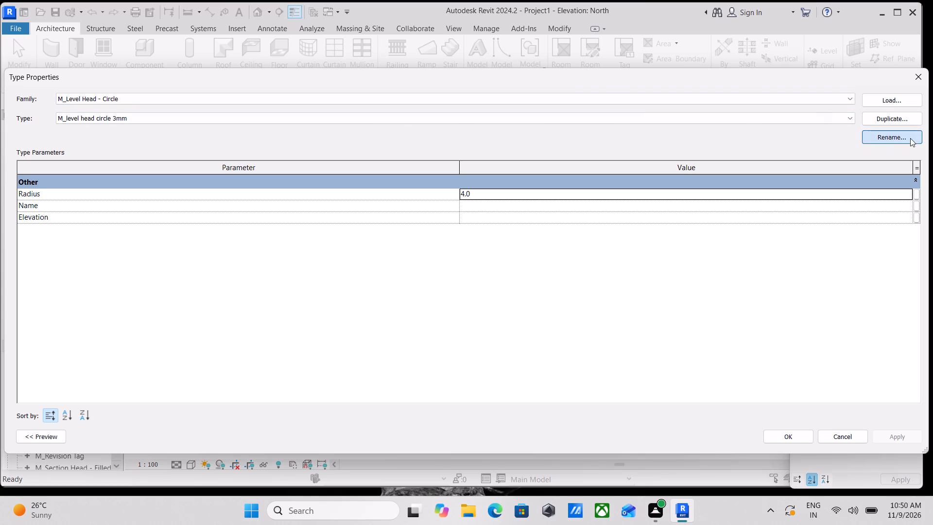
pyautogui.click(501, 262)
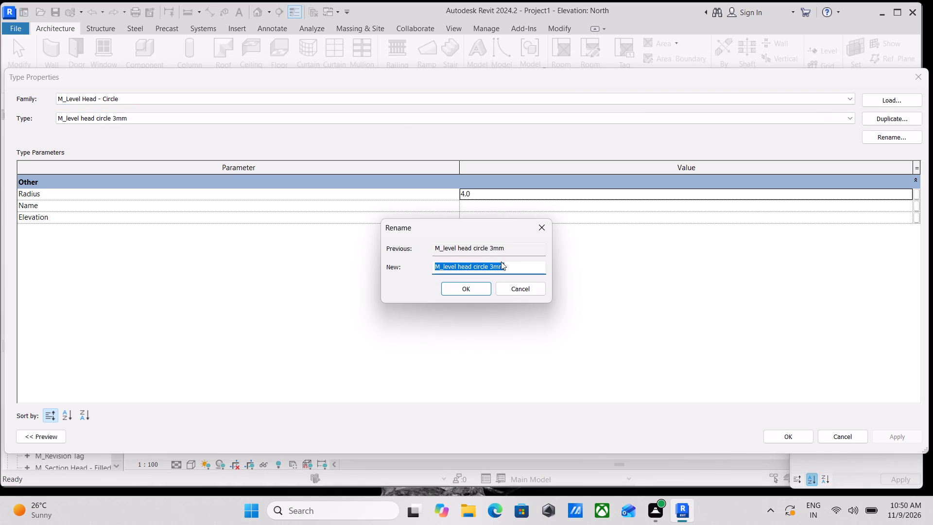
pyautogui.click(511, 267)
pyautogui.moveTo(511, 267); pyautogui.dragTo(488, 267)
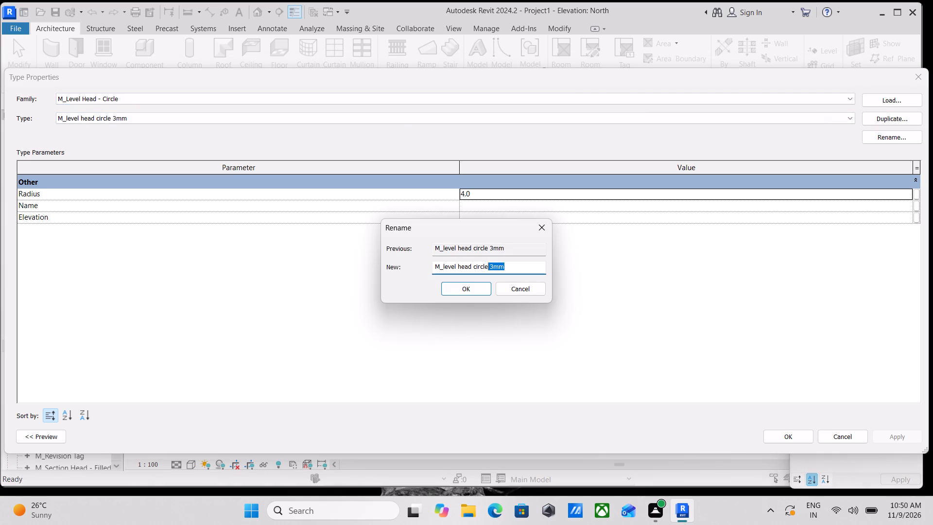
pyautogui.moveTo(488, 267); pyautogui.dragTo(488, 267)
pyautogui.press('3')
pyautogui.click(475, 291)
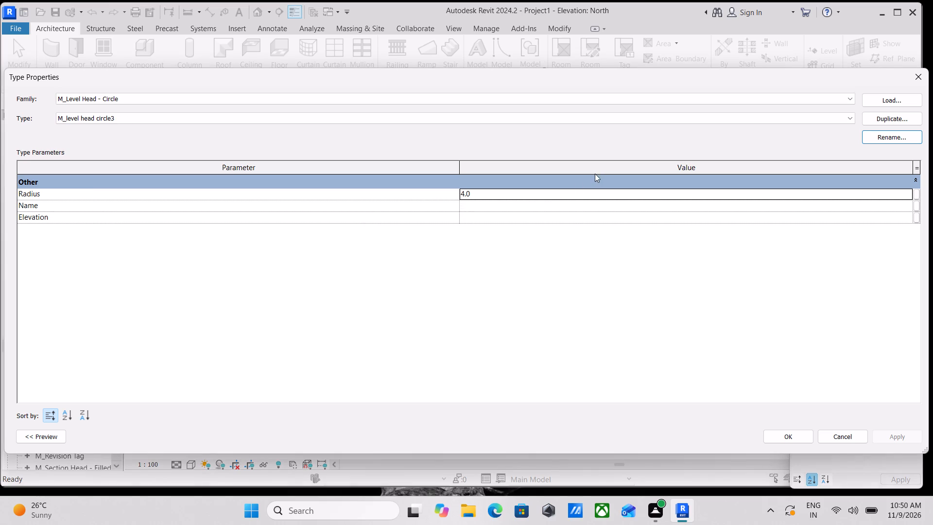
# Set the radius of the M_level head circle3 type to 3.0 and apply it.
pyautogui.click(504, 197)
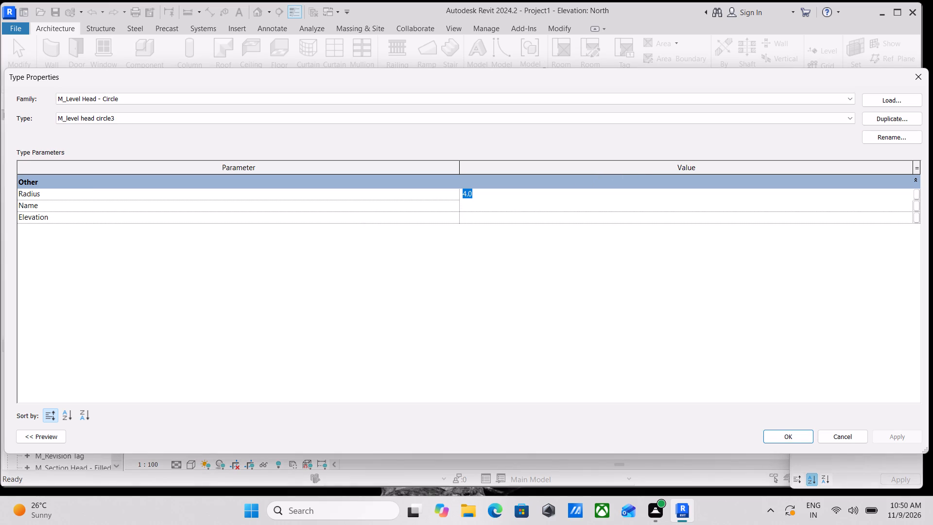
pyautogui.press('3')
pyautogui.press('Return')
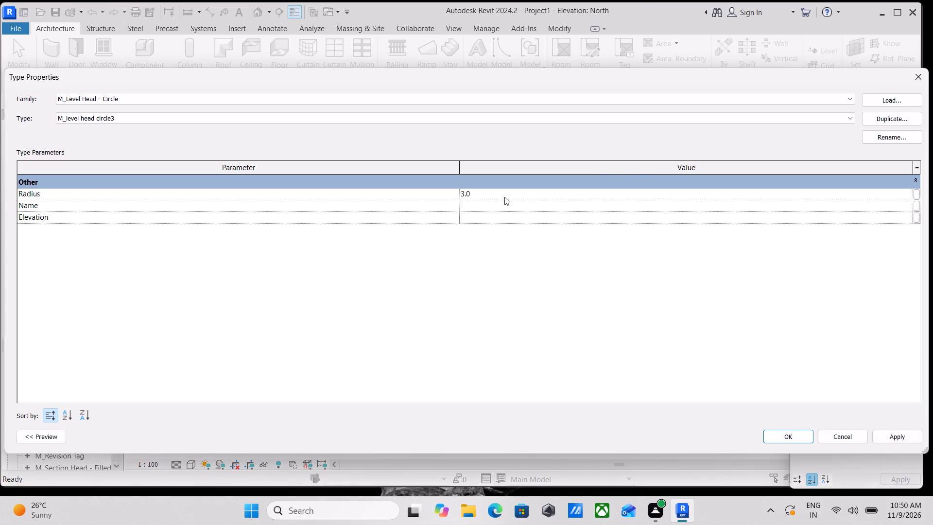
pyautogui.click(894, 437)
pyautogui.click(792, 437)
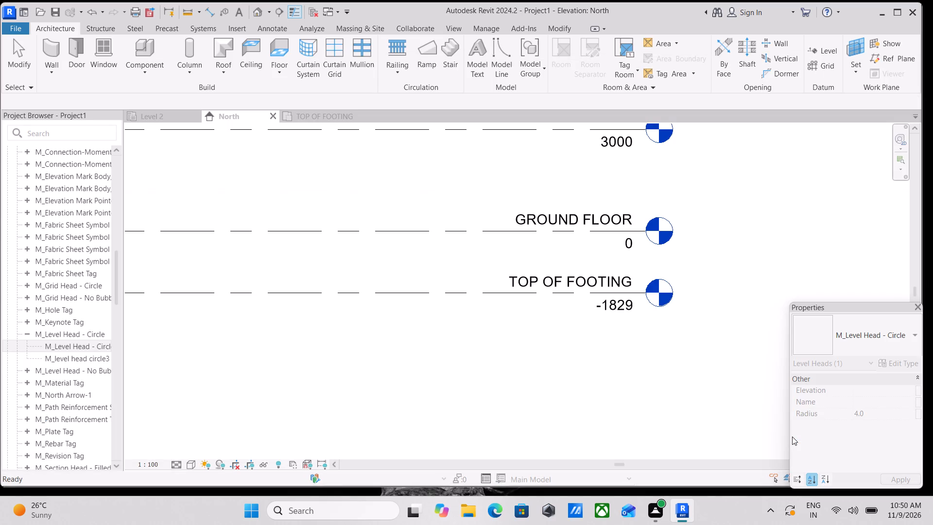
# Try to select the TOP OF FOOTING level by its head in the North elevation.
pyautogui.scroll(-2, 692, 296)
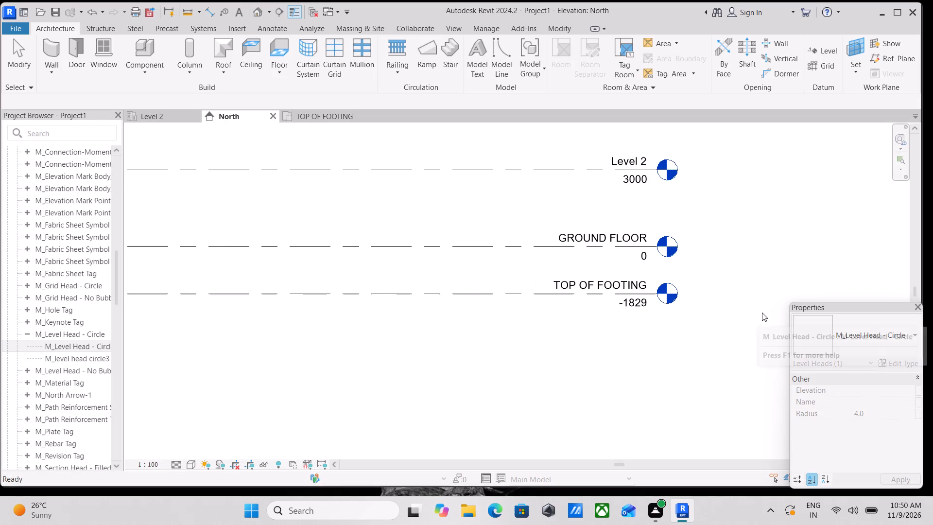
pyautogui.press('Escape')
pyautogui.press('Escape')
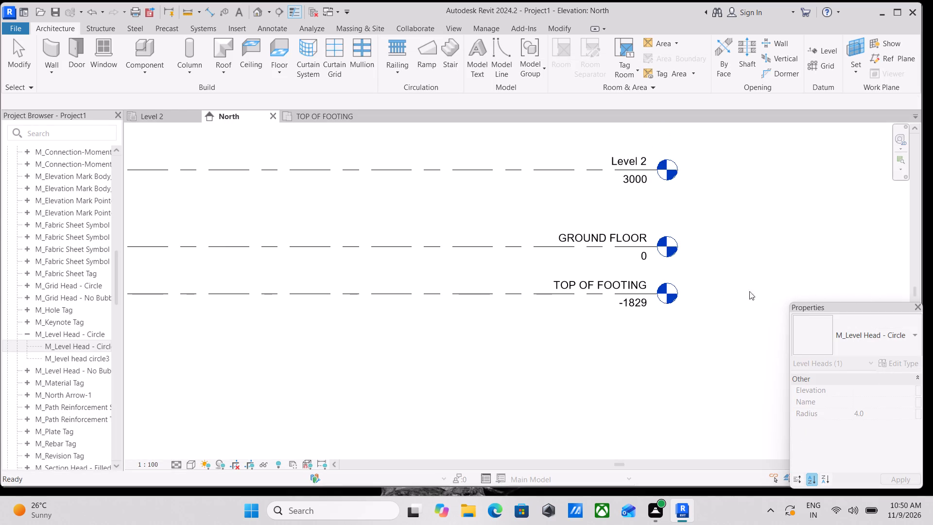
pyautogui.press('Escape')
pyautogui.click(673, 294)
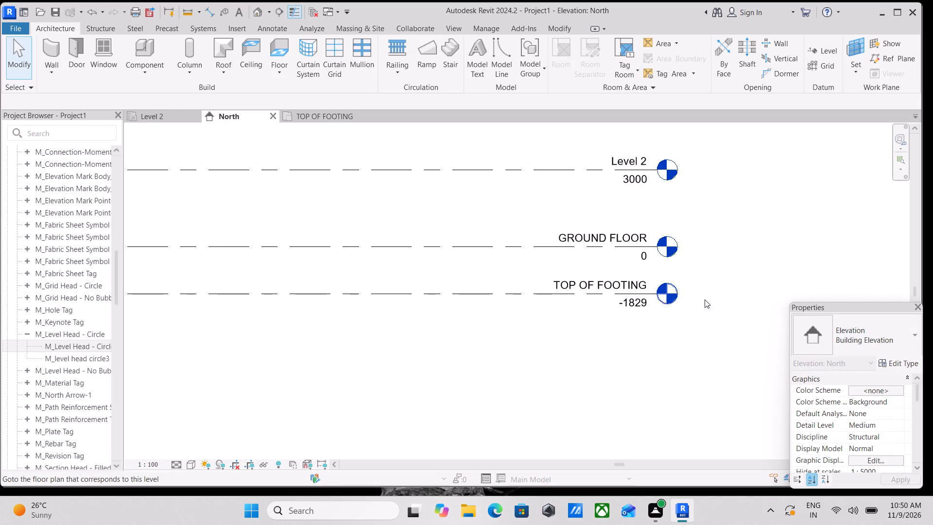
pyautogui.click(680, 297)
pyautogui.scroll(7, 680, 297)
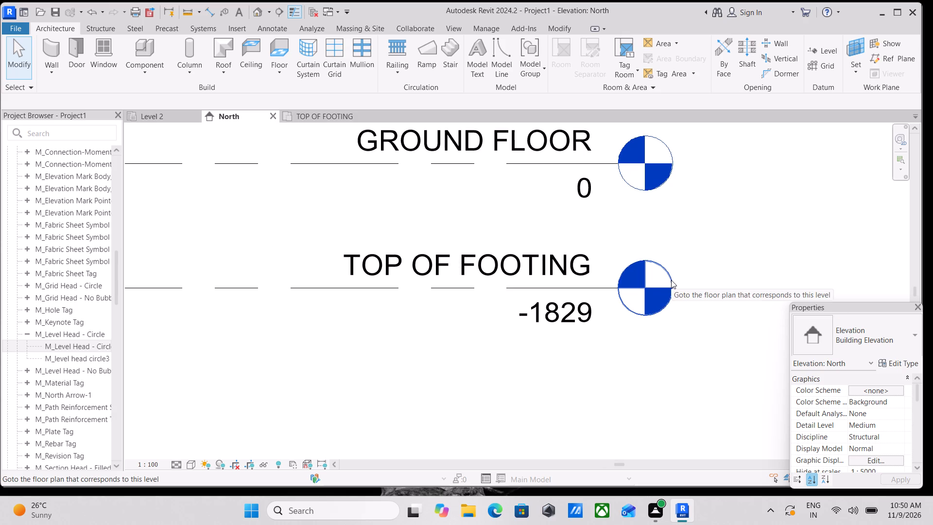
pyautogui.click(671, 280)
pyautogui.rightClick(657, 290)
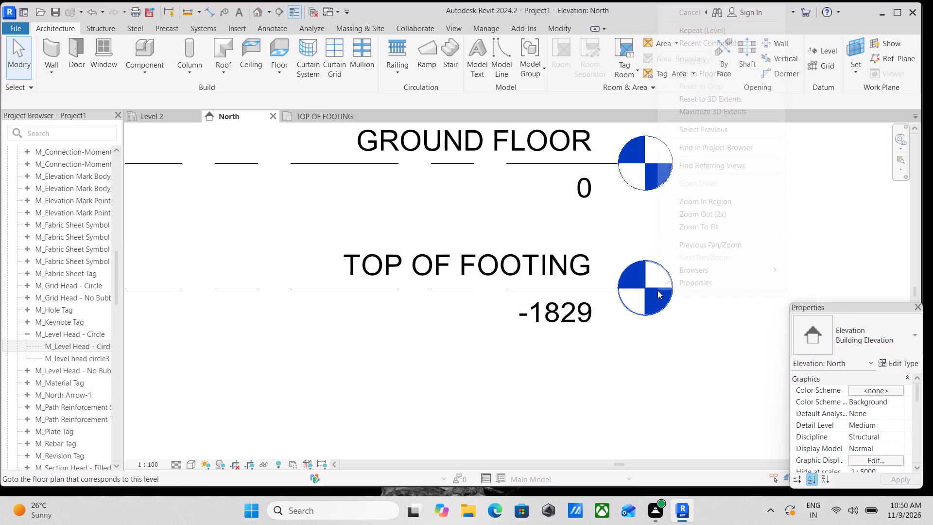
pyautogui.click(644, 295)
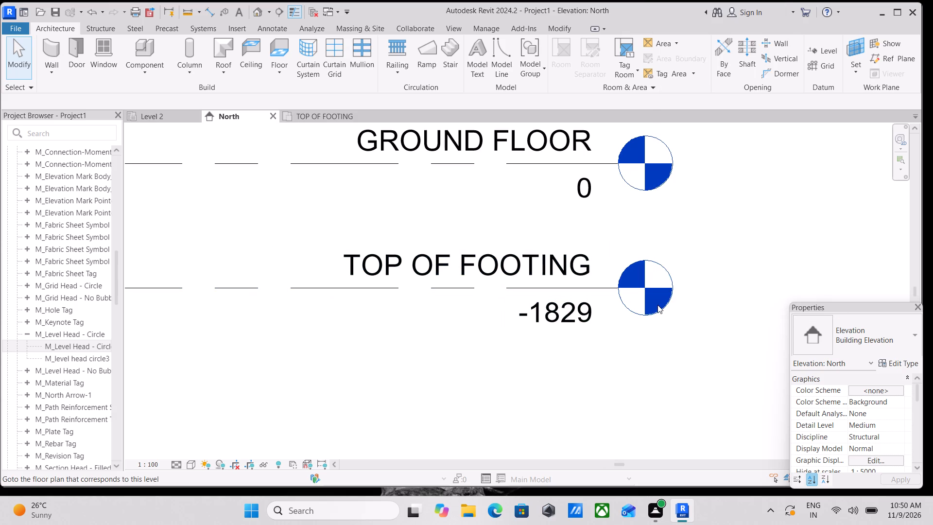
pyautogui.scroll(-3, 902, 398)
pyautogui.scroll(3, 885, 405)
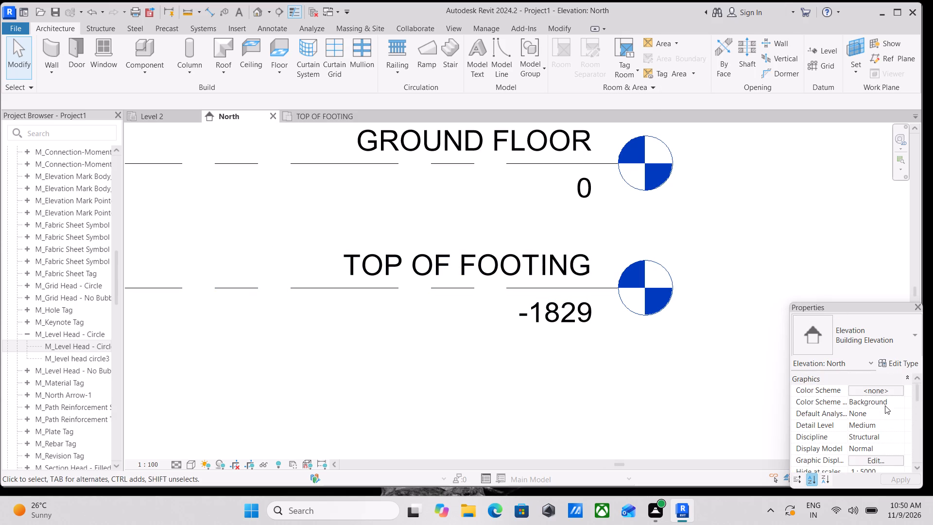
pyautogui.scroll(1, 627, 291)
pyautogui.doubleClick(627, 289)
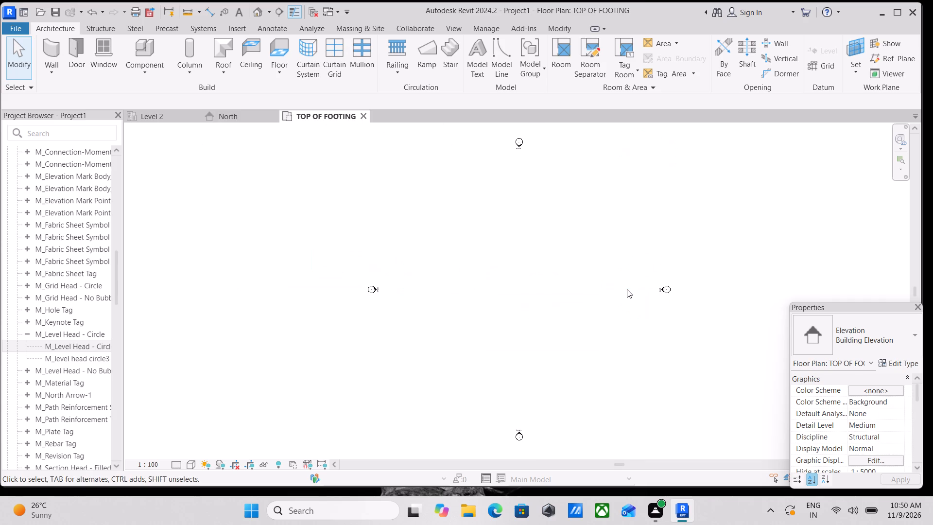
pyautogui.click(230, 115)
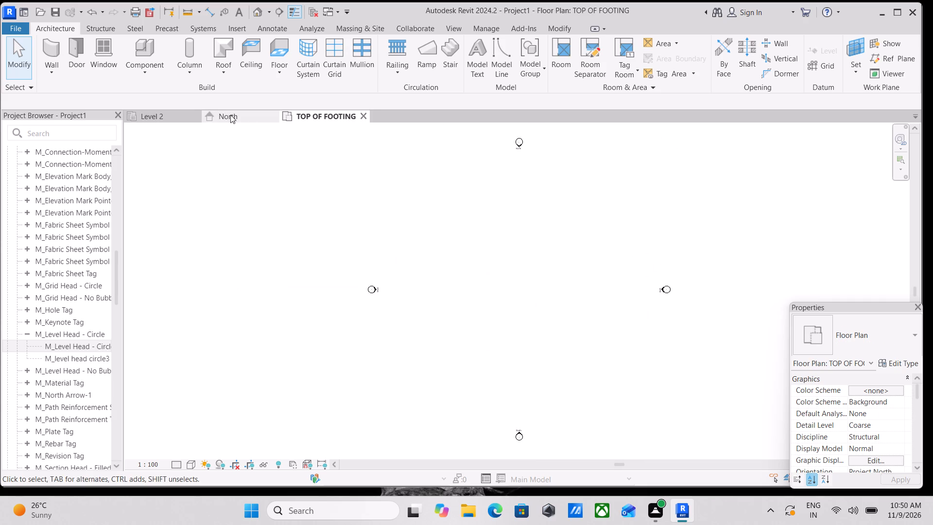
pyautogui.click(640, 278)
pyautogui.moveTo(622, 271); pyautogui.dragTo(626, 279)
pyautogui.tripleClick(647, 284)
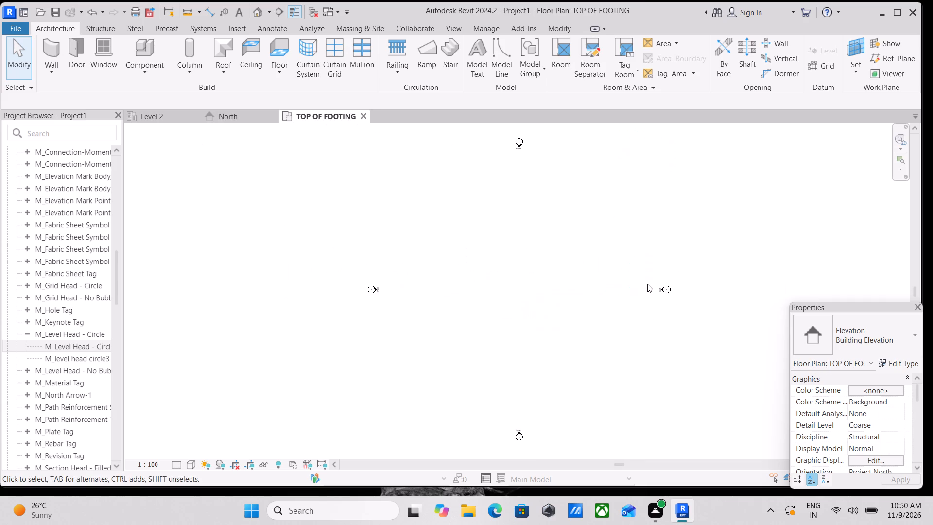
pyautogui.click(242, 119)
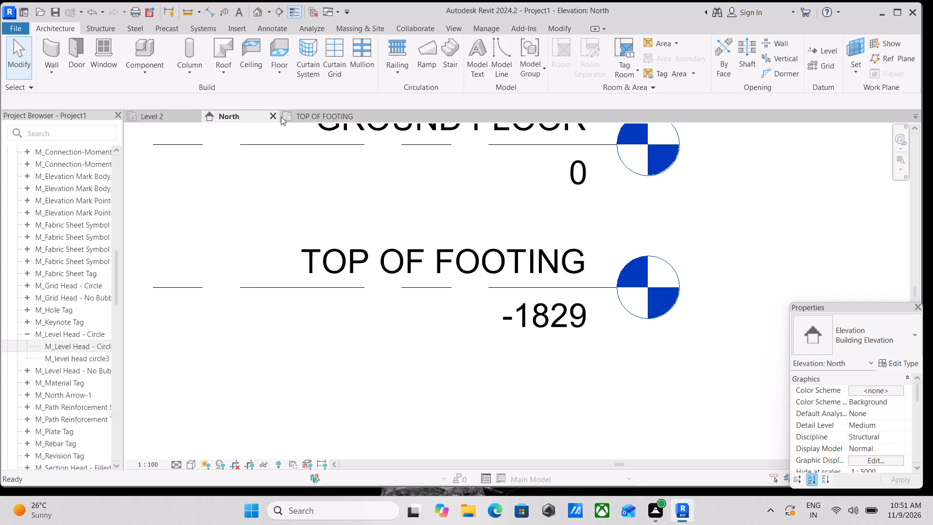
# Select the TOP OF FOOTING level and set its 8mm Head type's symbol to M_Level Head - Circle : M_level head circle3.
pyautogui.scroll(-2, 449, 243)
pyautogui.scroll(2, 858, 303)
pyautogui.scroll(4, 690, 290)
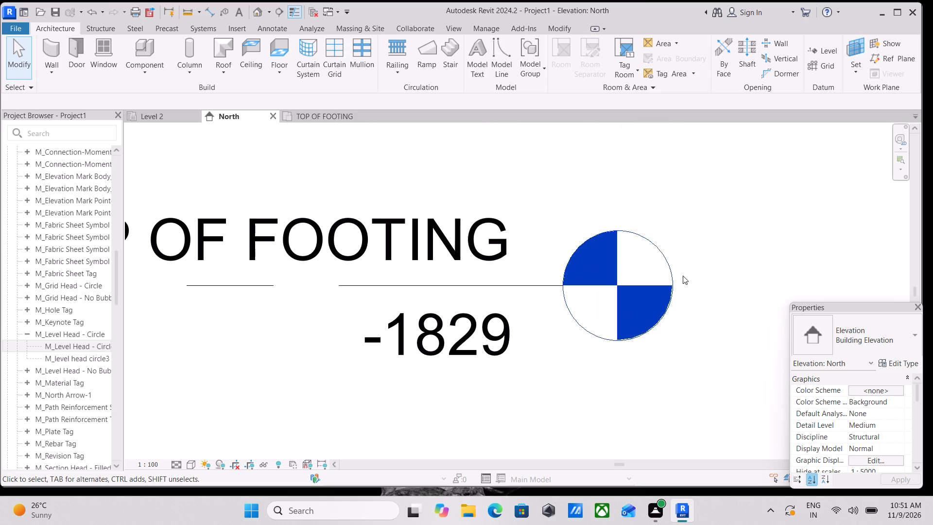
pyautogui.moveTo(655, 309); pyautogui.dragTo(605, 334)
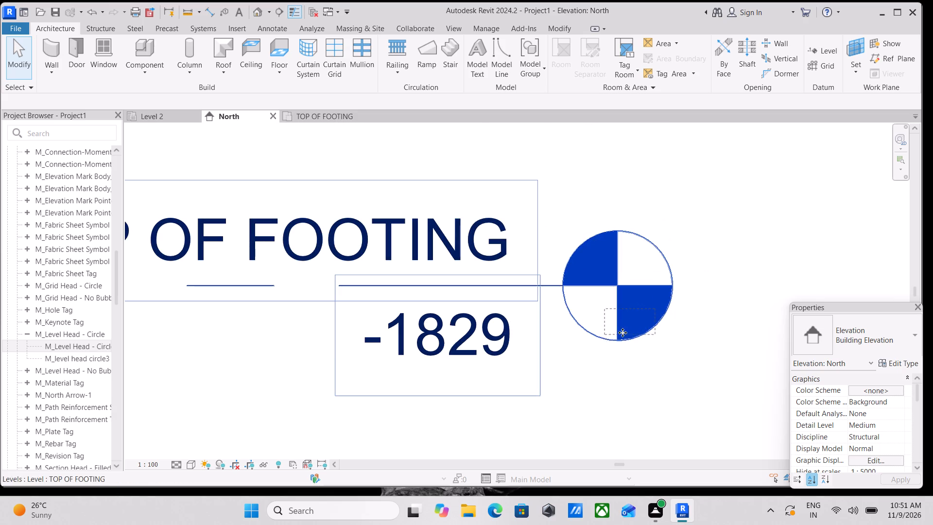
pyautogui.moveTo(668, 337); pyautogui.dragTo(639, 265)
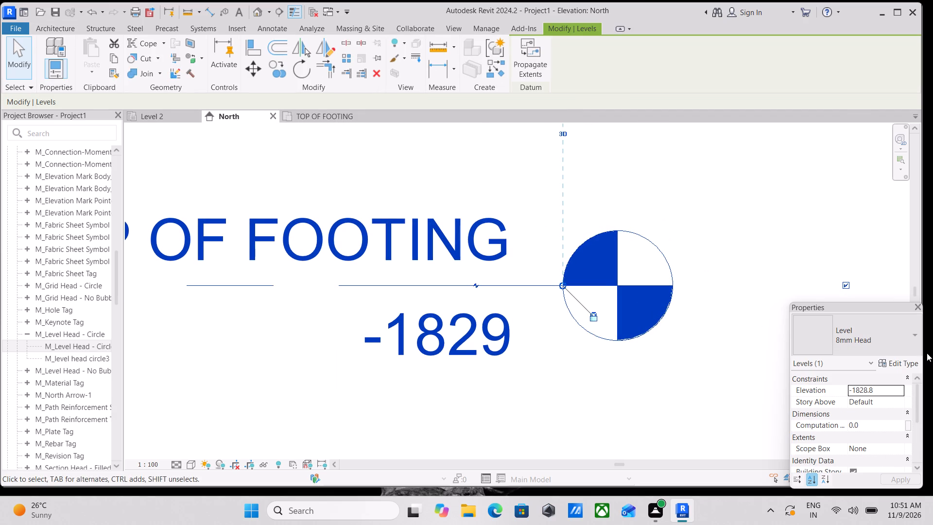
pyautogui.click(908, 362)
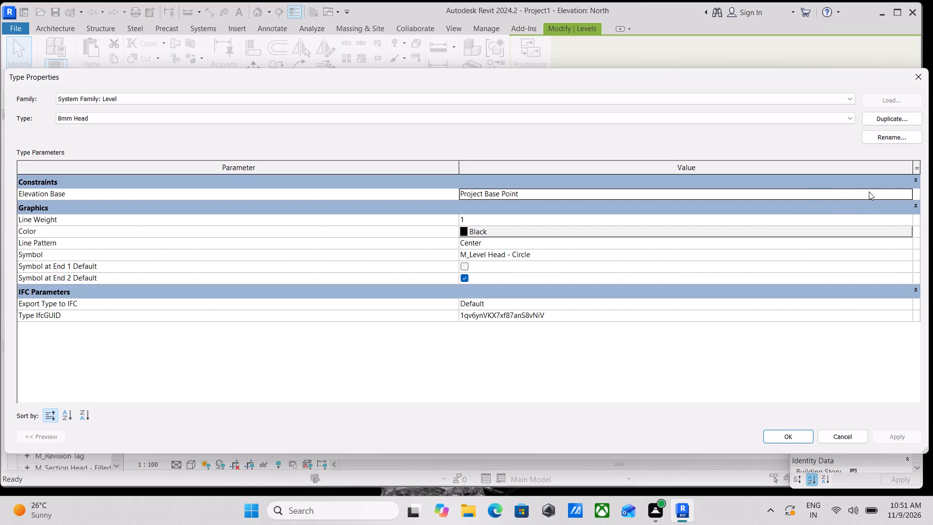
pyautogui.click(905, 192)
pyautogui.click(905, 192)
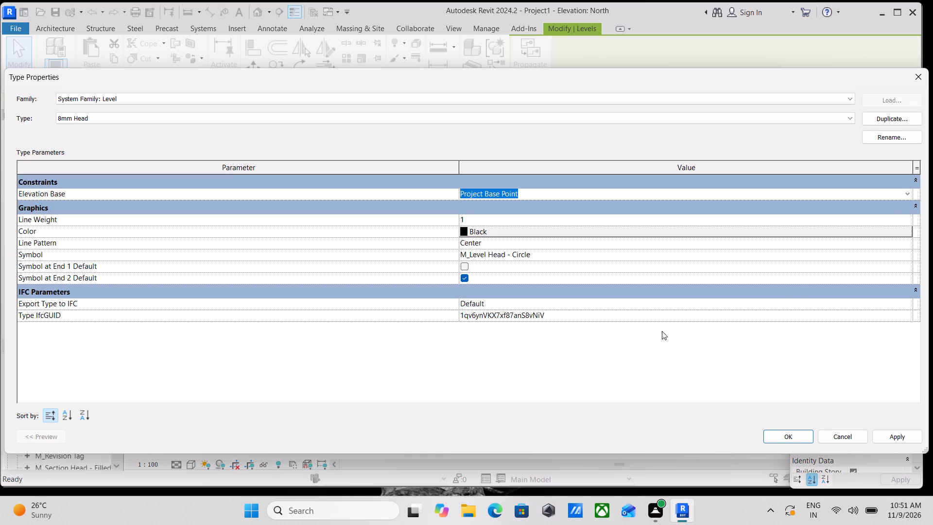
pyautogui.click(604, 253)
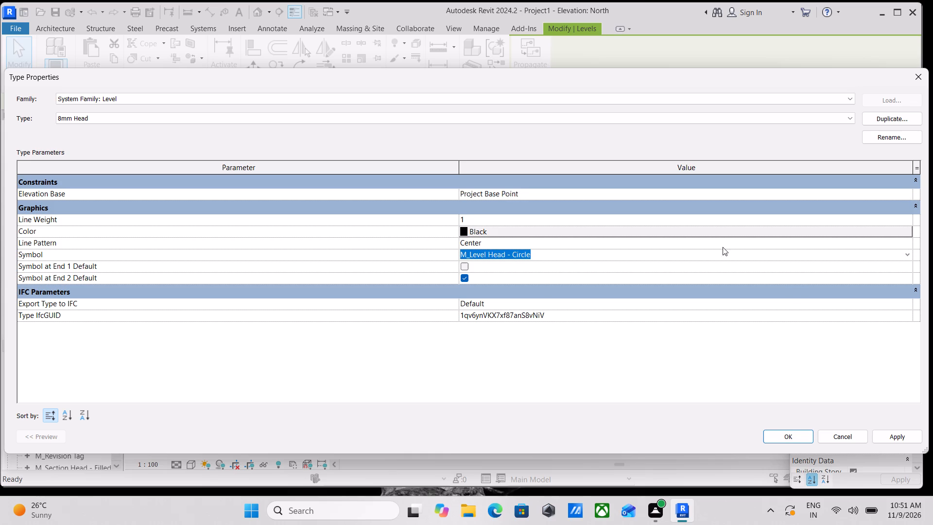
pyautogui.click(908, 254)
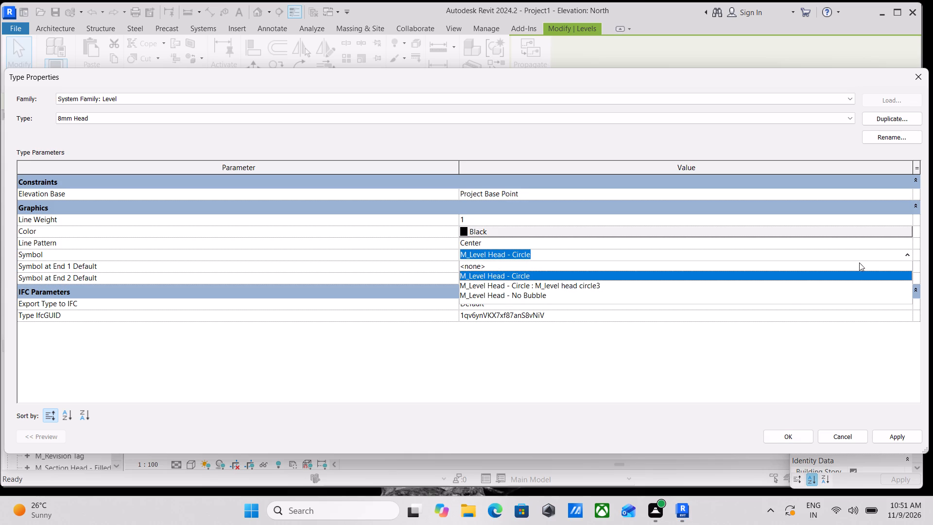
pyautogui.scroll(-1, 510, 279)
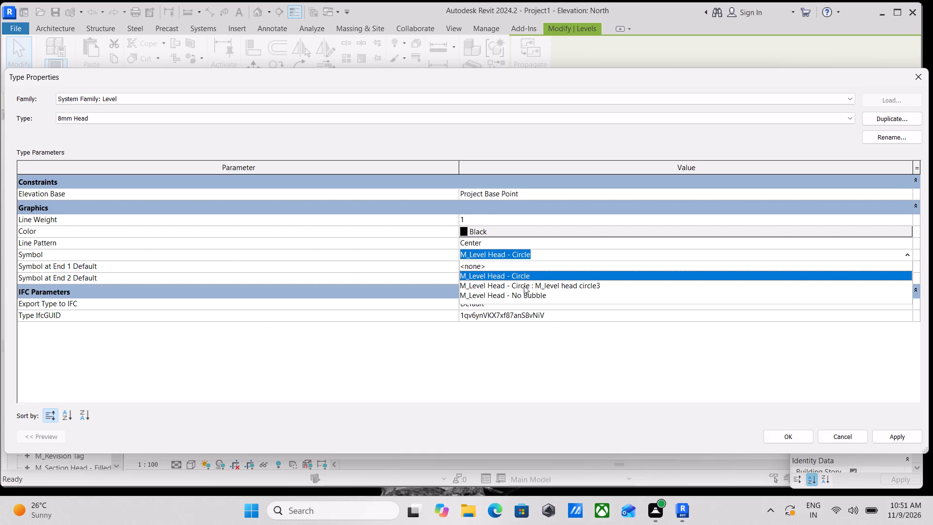
pyautogui.click(525, 286)
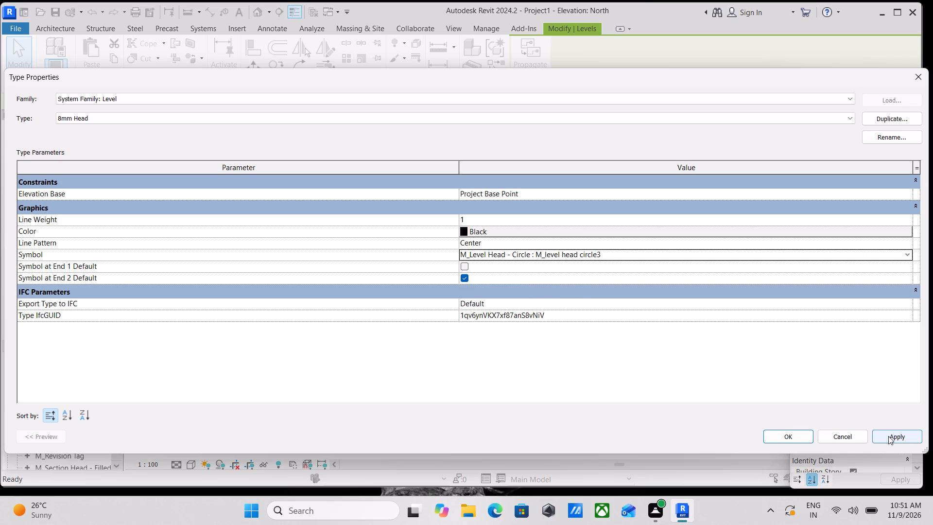
pyautogui.click(888, 436)
pyautogui.click(782, 438)
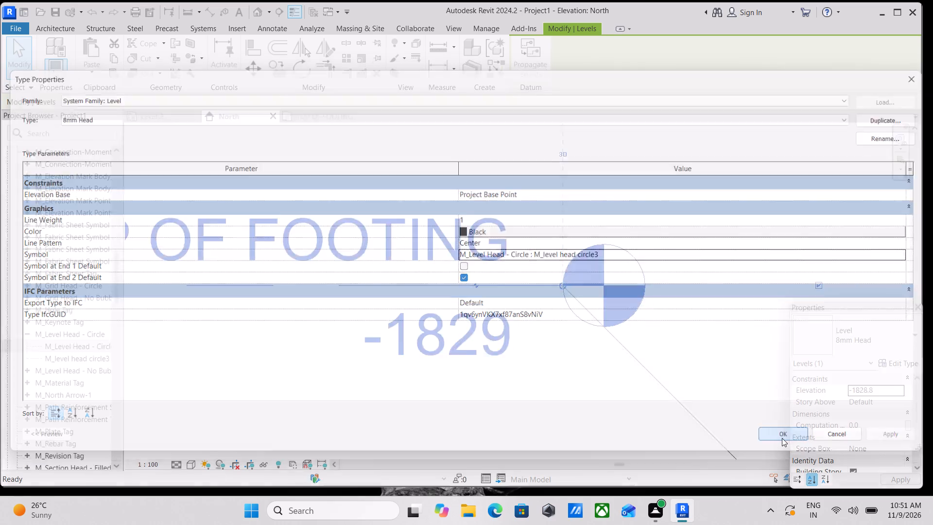
# Examine the level heads of GROUND FLOOR and TOP OF FOOTING in the North elevation.
pyautogui.scroll(-9, 691, 293)
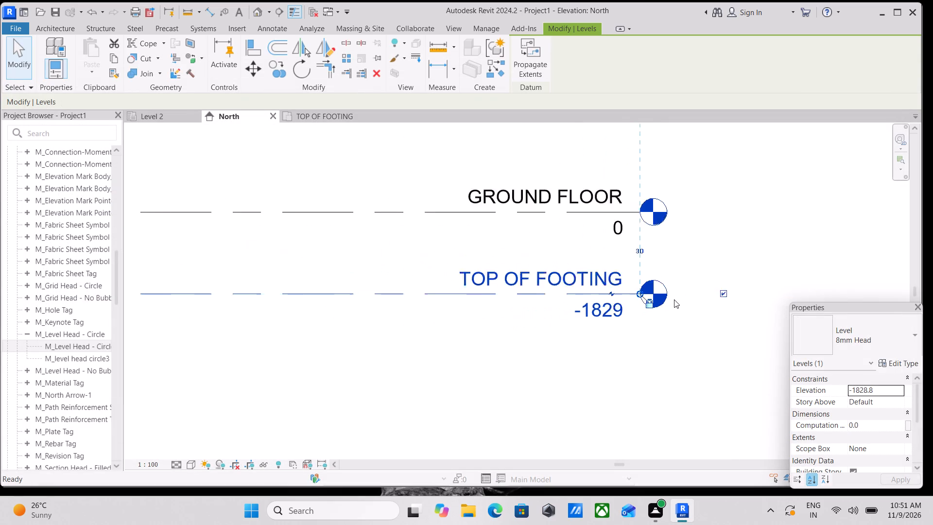
pyautogui.scroll(-1, 674, 299)
pyautogui.moveTo(674, 299); pyautogui.dragTo(598, 318, button='middle')
pyautogui.scroll(3, 639, 336)
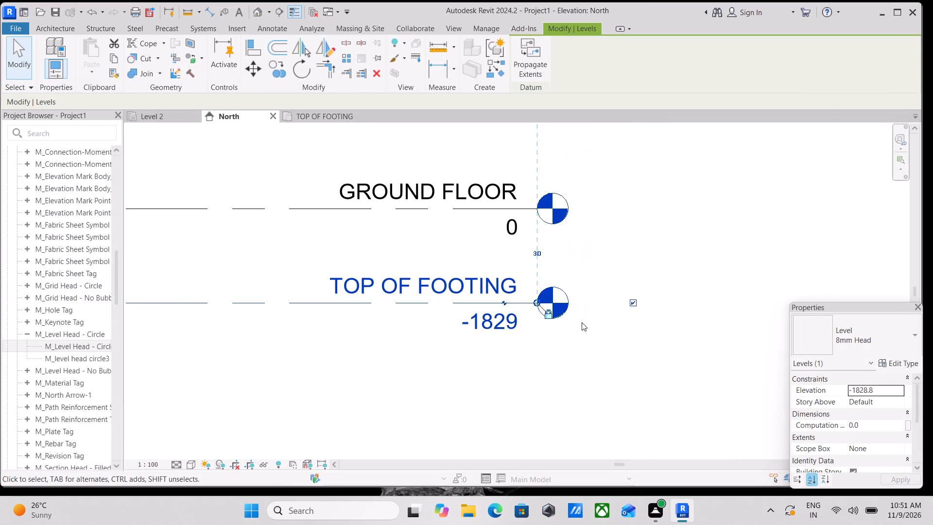
pyautogui.scroll(2, 573, 315)
pyautogui.click(542, 315)
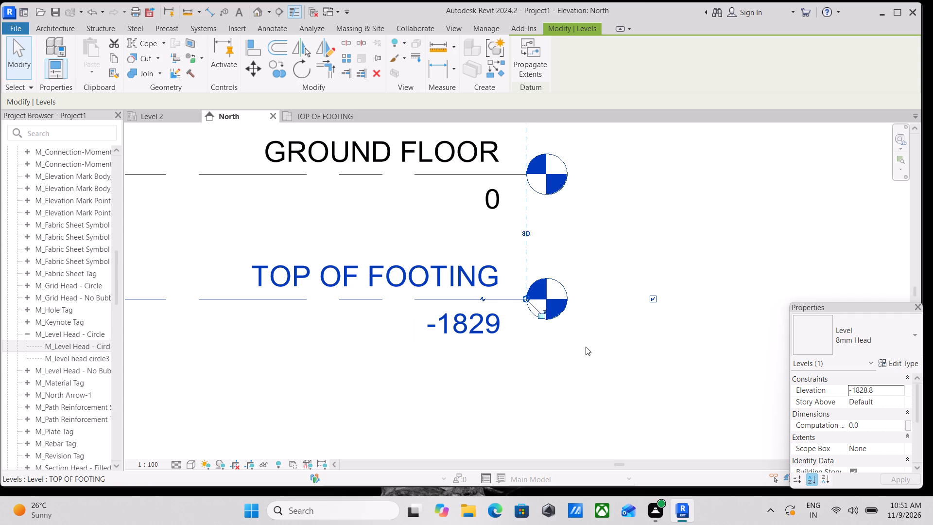
pyautogui.moveTo(587, 347); pyautogui.dragTo(549, 294)
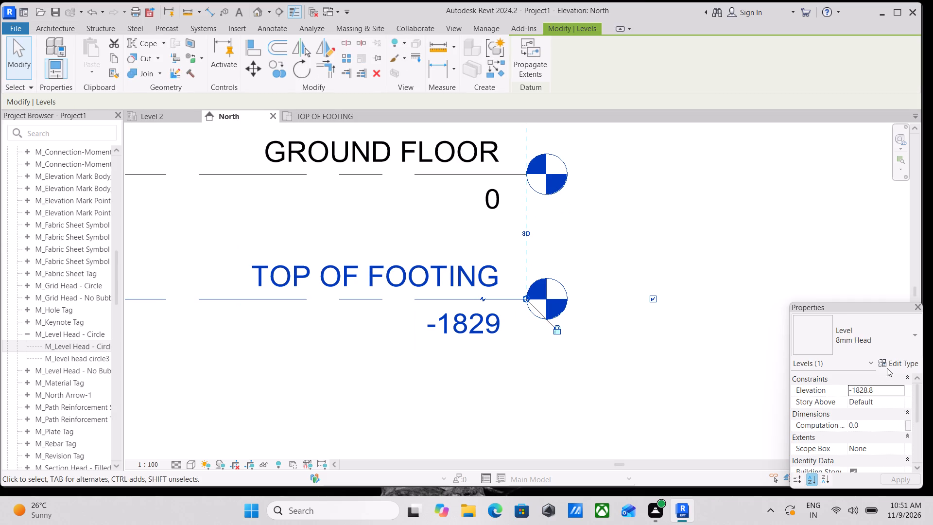
# Check the 8mm Head type's symbol options, keeping M_Level Head - Circle : M_level head circle3 applied.
pyautogui.click(903, 364)
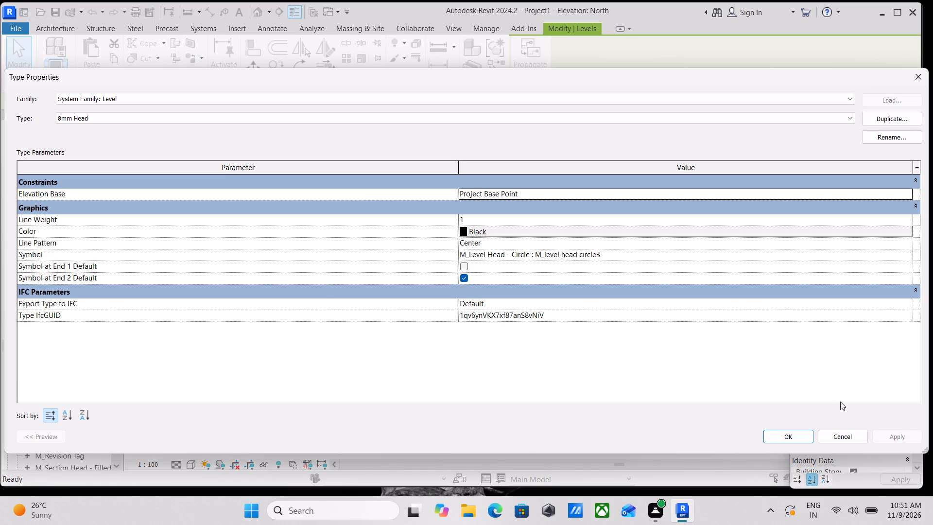
pyautogui.click(16, 435)
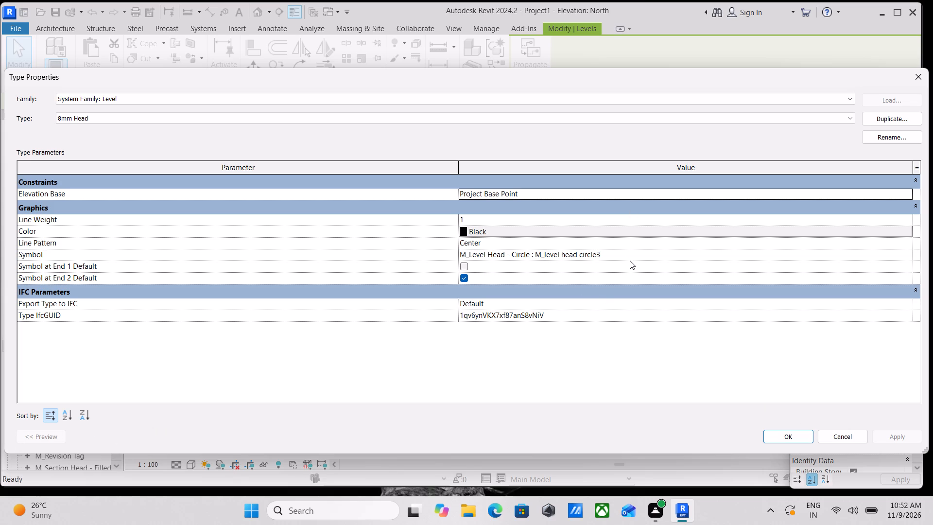
pyautogui.click(636, 257)
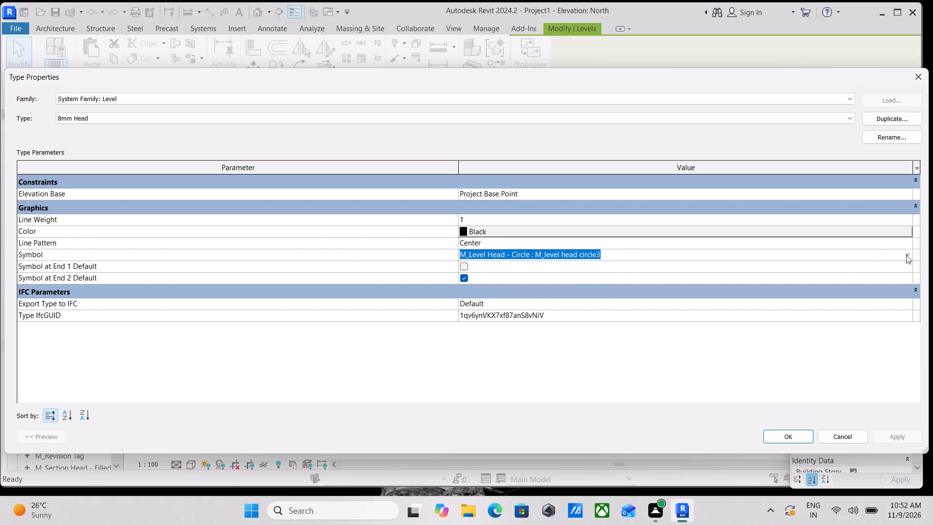
pyautogui.click(906, 255)
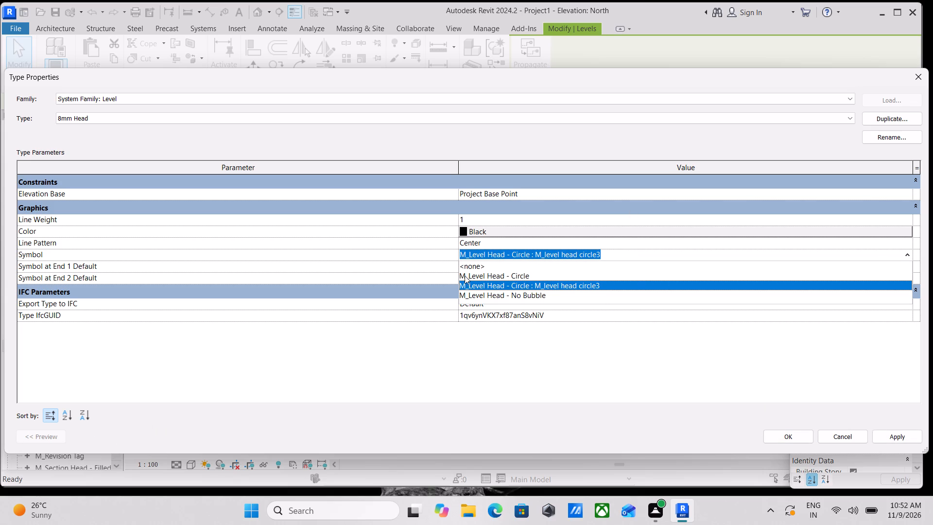
pyautogui.click(907, 255)
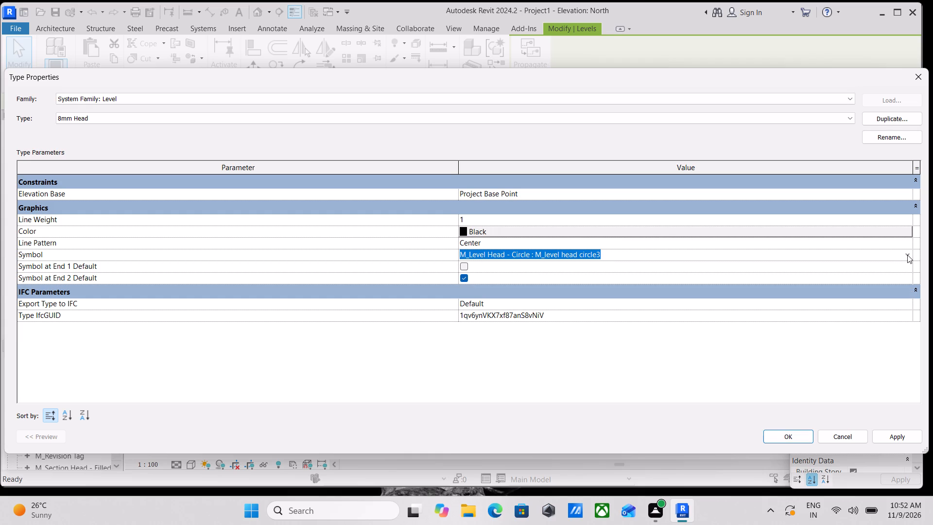
pyautogui.click(888, 437)
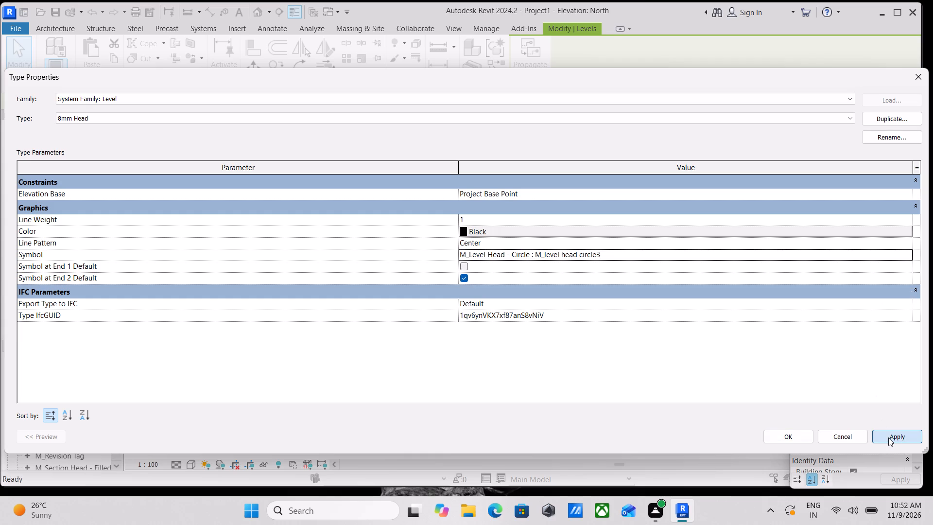
pyautogui.click(788, 432)
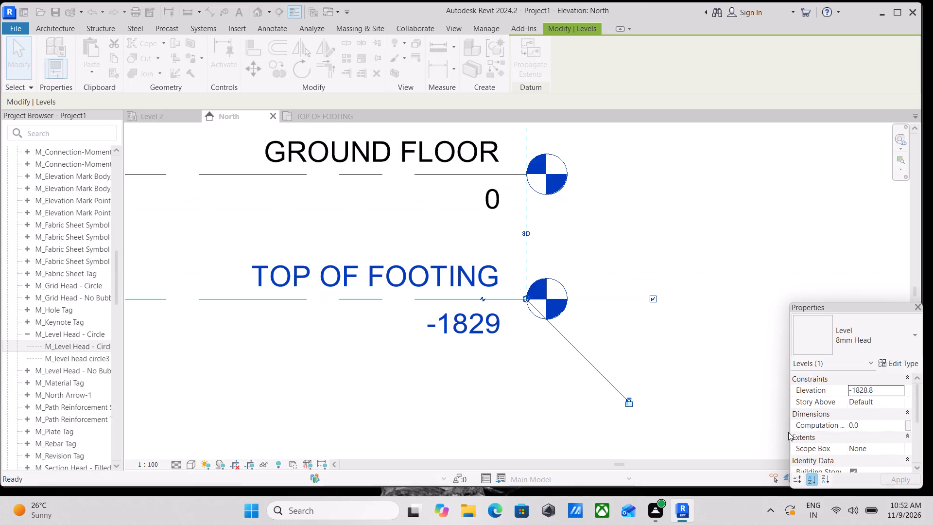
# Rename the Level 2 level as FIRST FLR and rename its corresponding views as well.
pyautogui.scroll(-1, 482, 276)
pyautogui.moveTo(482, 276); pyautogui.dragTo(548, 325, button='middle')
pyautogui.scroll(1, 566, 325)
pyautogui.scroll(-5, 604, 317)
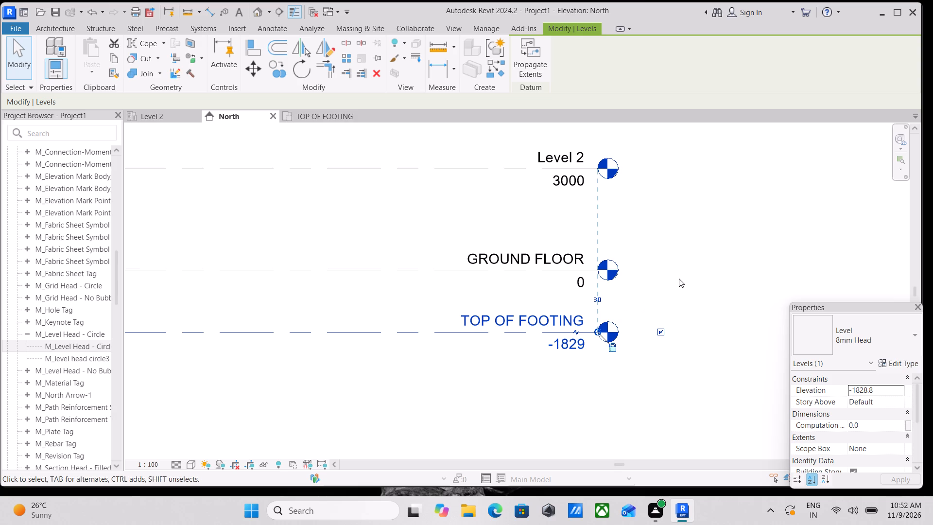
pyautogui.scroll(-2, 680, 277)
pyautogui.moveTo(679, 277); pyautogui.dragTo(677, 338, button='middle')
pyautogui.scroll(-2, 531, 304)
pyautogui.moveTo(529, 305); pyautogui.dragTo(545, 343, button='middle')
pyautogui.scroll(4, 590, 313)
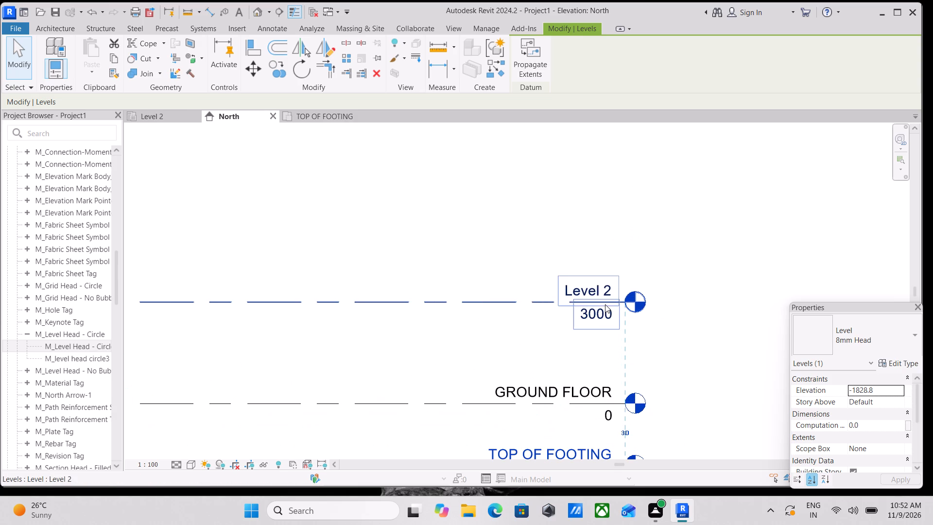
pyautogui.scroll(8, 605, 301)
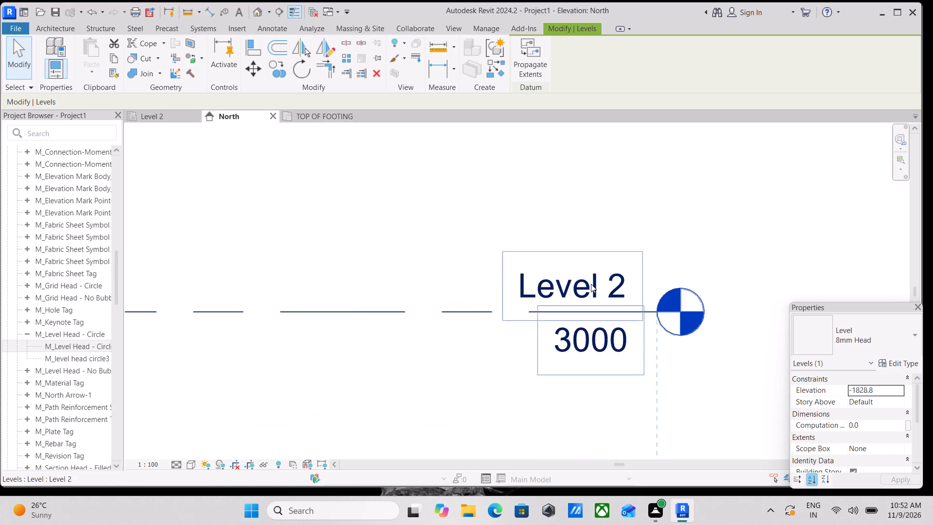
pyautogui.scroll(2, 591, 284)
pyautogui.doubleClick(591, 284)
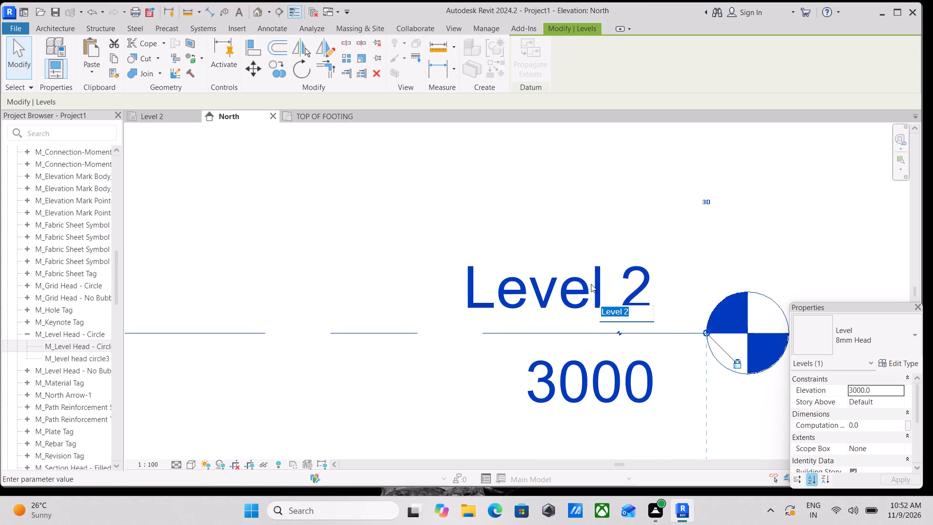
pyautogui.press('f')
pyautogui.press('BackSpace')
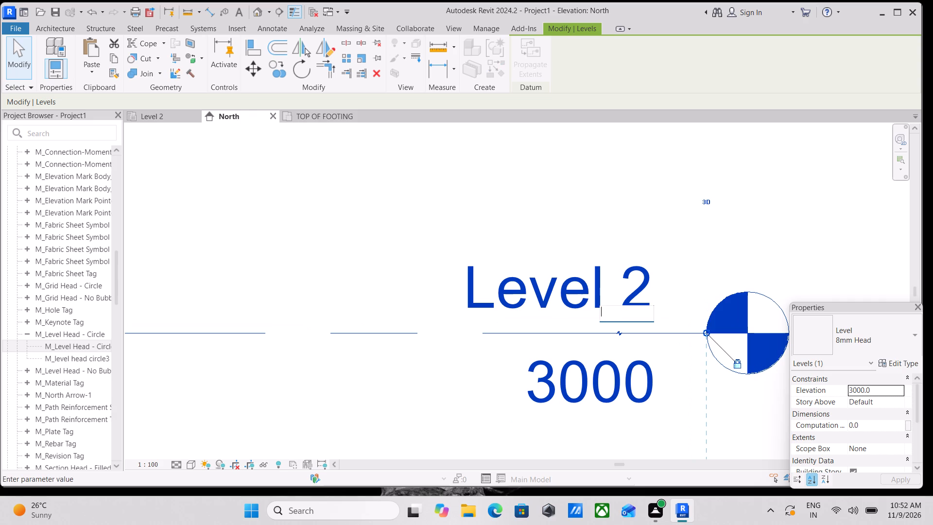
pyautogui.press('f')
pyautogui.write('IRST')
pyautogui.press('space')
pyautogui.write('FL')
pyautogui.press('r')
pyautogui.press('Return')
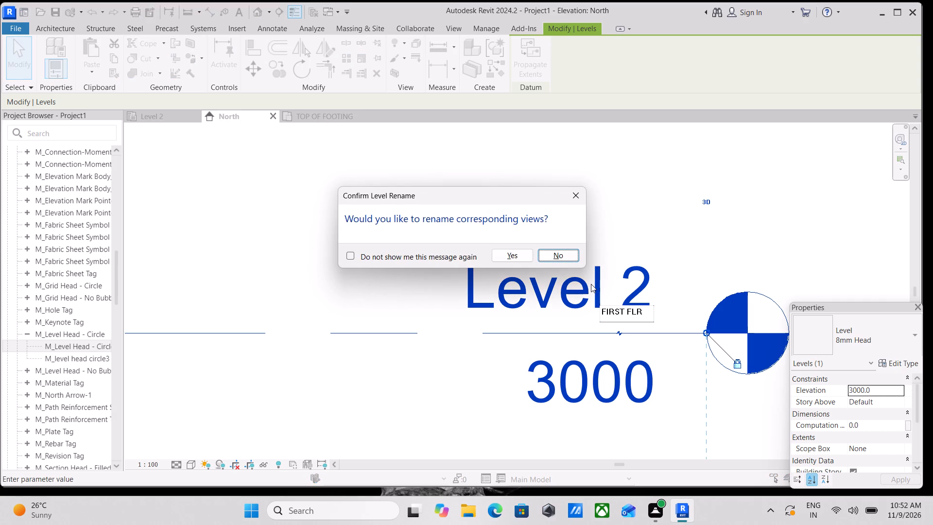
pyautogui.click(504, 254)
pyautogui.scroll(-4, 498, 318)
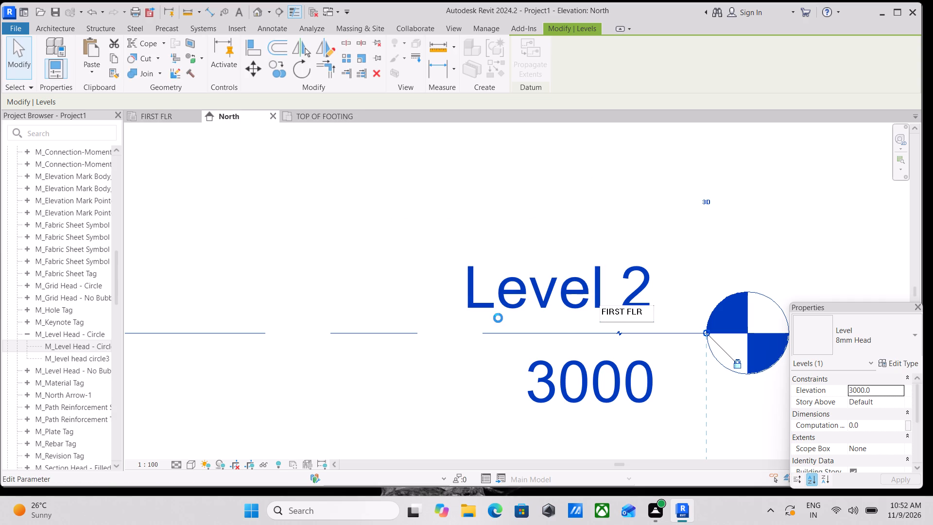
pyautogui.scroll(-1, 498, 318)
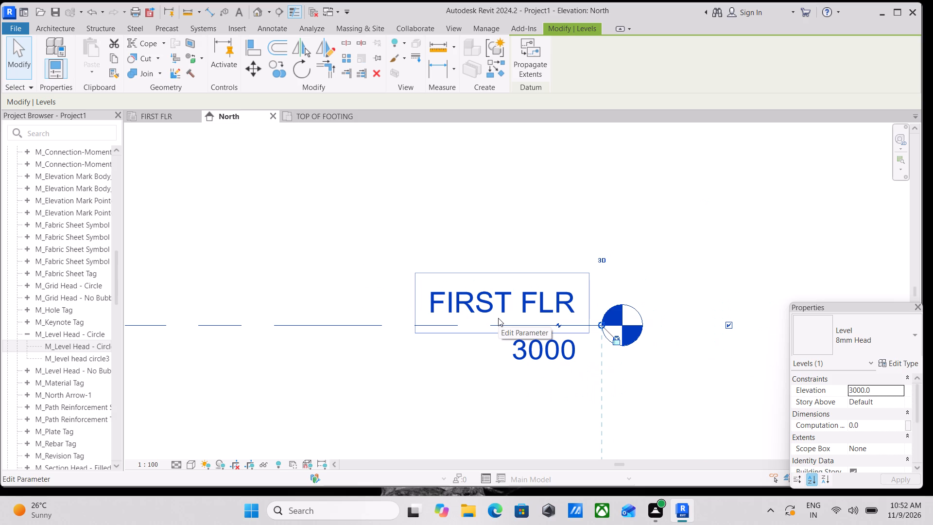
pyautogui.press('Escape')
# Review the plan views in the Project Browser against the levels in the North elevation.
pyautogui.scroll(-8, 288, 382)
pyautogui.scroll(2, 138, 312)
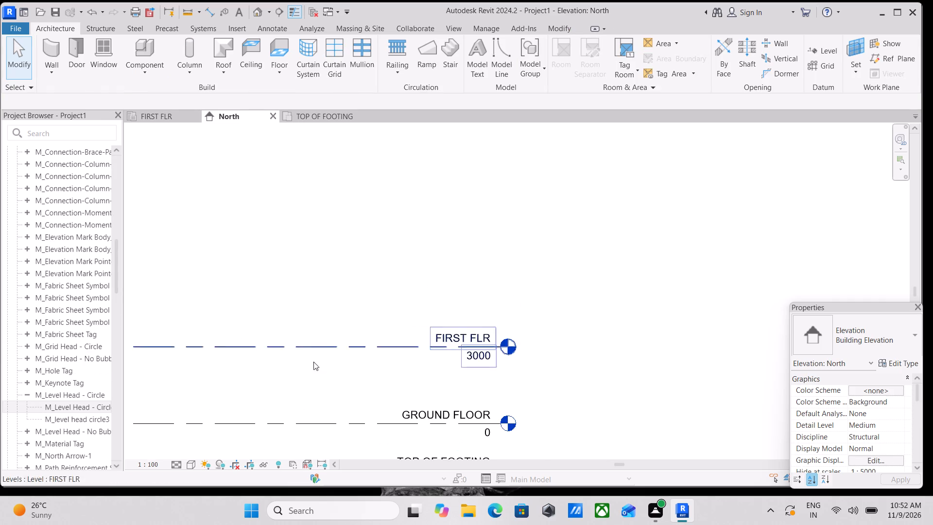
pyautogui.scroll(2, 315, 363)
pyautogui.scroll(3, 87, 293)
pyautogui.scroll(5, 25, 281)
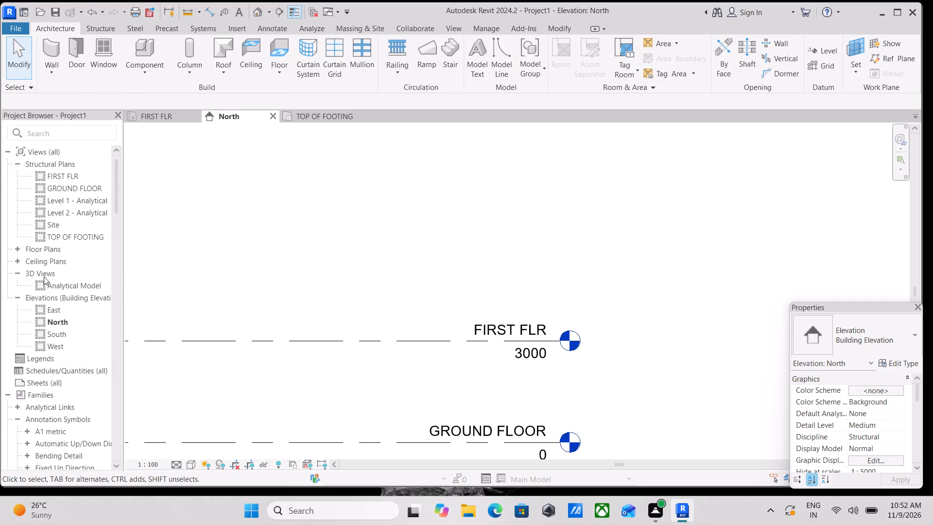
pyautogui.scroll(3, 44, 277)
pyautogui.scroll(-6, 297, 345)
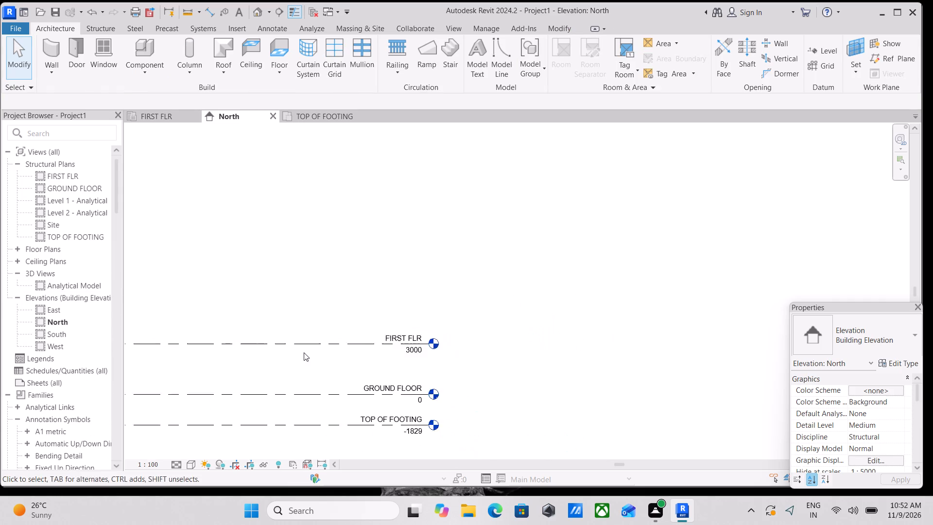
# Create a new level above FIRST FLR by picking its line with a 10' offset.
pyautogui.moveTo(304, 352); pyautogui.dragTo(432, 279, button='middle')
pyautogui.moveTo(384, 295); pyautogui.dragTo(498, 344, button='middle')
pyautogui.moveTo(428, 336); pyautogui.dragTo(434, 348, button='middle')
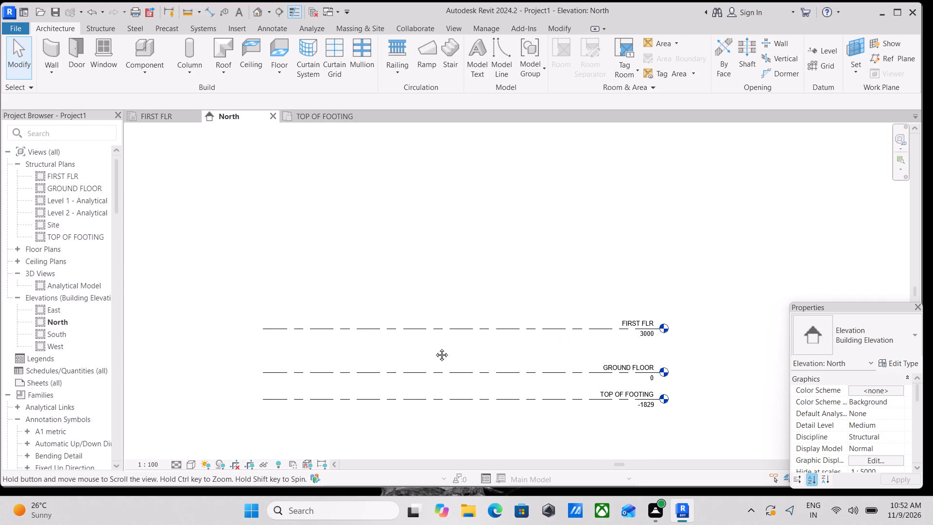
pyautogui.moveTo(434, 348); pyautogui.dragTo(434, 347, button='middle')
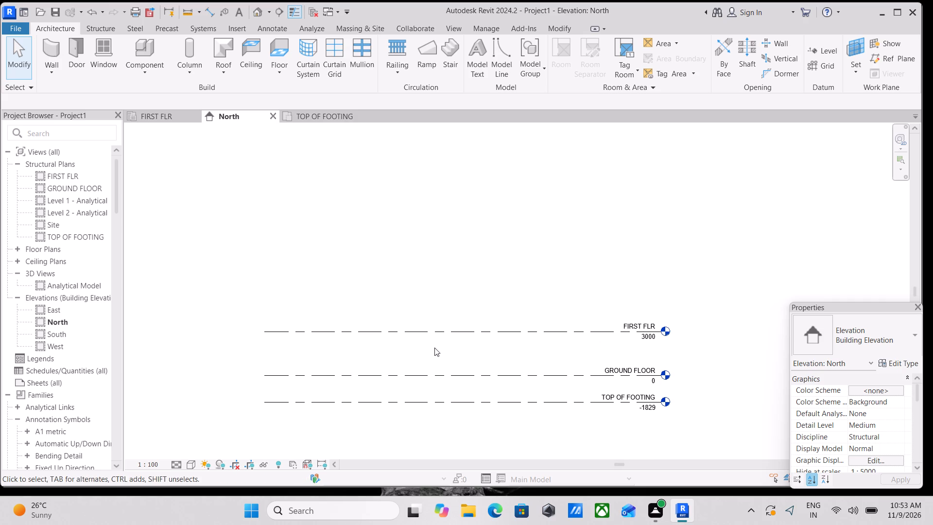
pyautogui.write('LL')
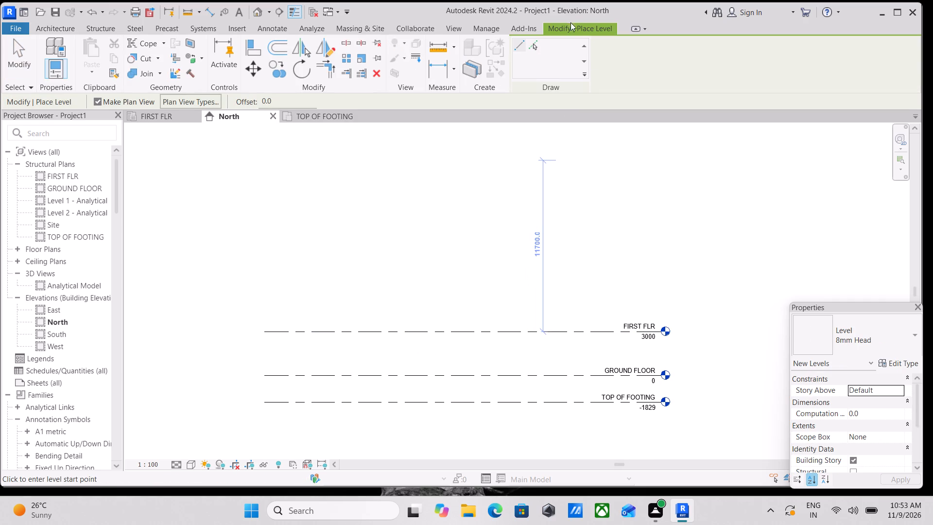
pyautogui.click(536, 45)
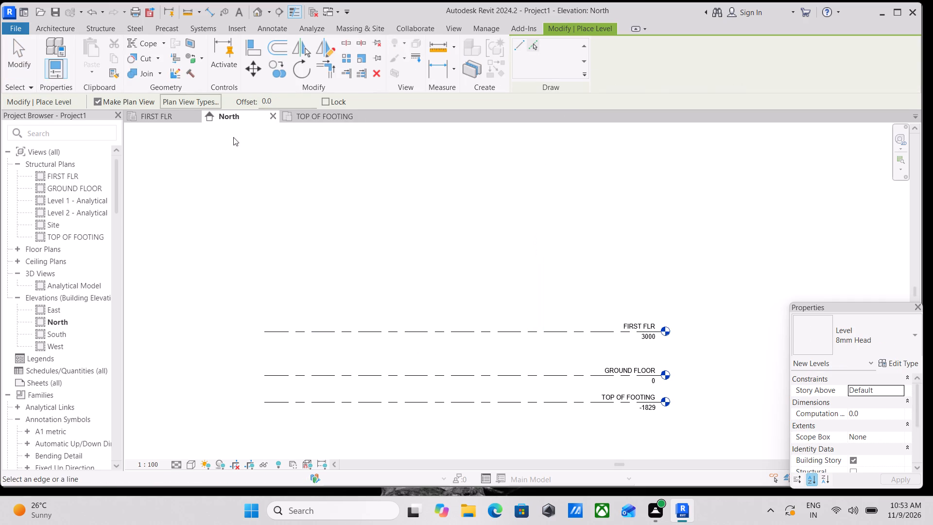
pyautogui.moveTo(286, 105); pyautogui.dragTo(207, 106)
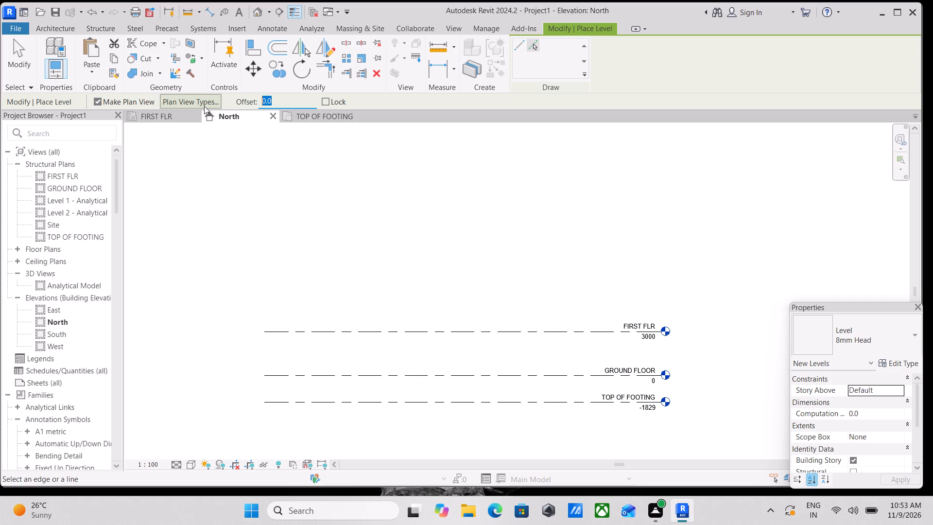
pyautogui.write("10'")
pyautogui.click(473, 330)
pyautogui.moveTo(534, 317); pyautogui.dragTo(475, 340, button='middle')
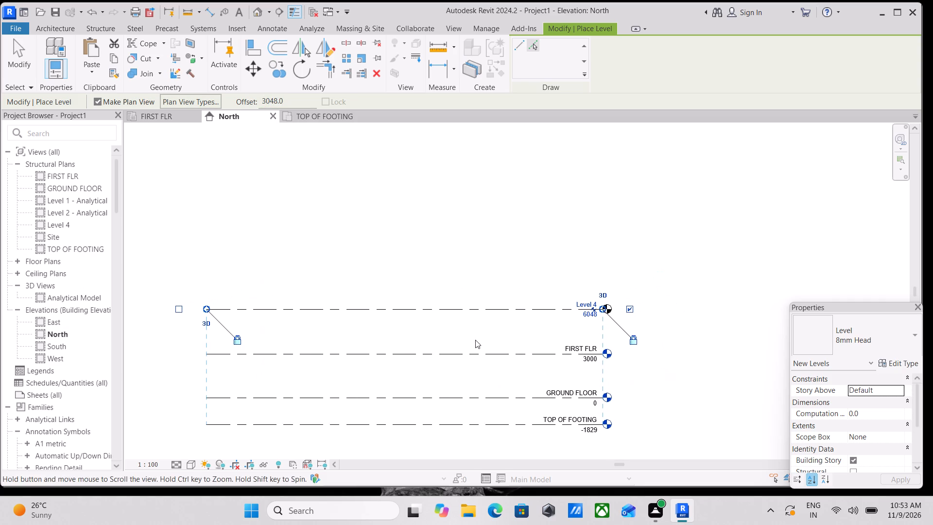
pyautogui.scroll(2, 544, 321)
pyautogui.press('Escape')
pyautogui.scroll(5, 629, 282)
pyautogui.press('Escape')
pyautogui.press('Escape')
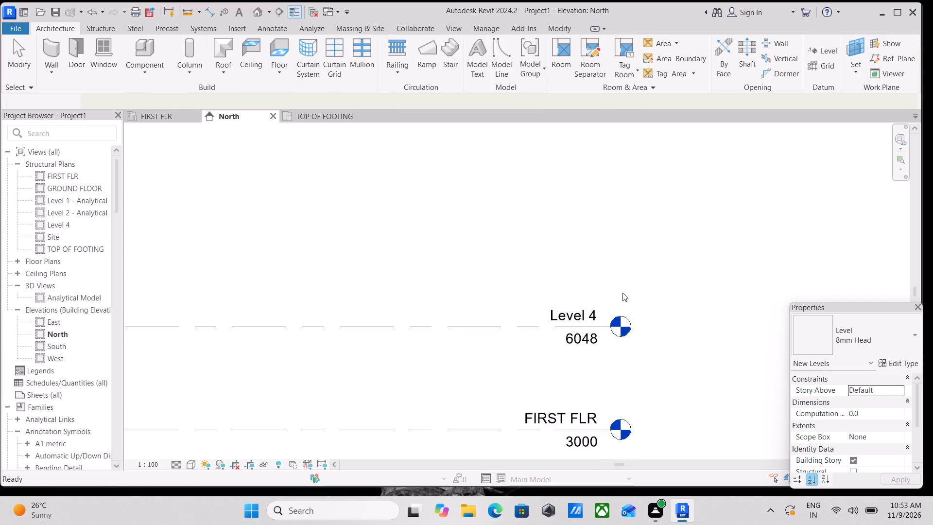
pyautogui.scroll(6, 622, 293)
pyautogui.press('Escape')
pyautogui.press('Escape')
# Rename the Level 4 level above FIRST FLR as SECOND FLR and rename its corresponding views as well.
pyautogui.doubleClick(566, 321)
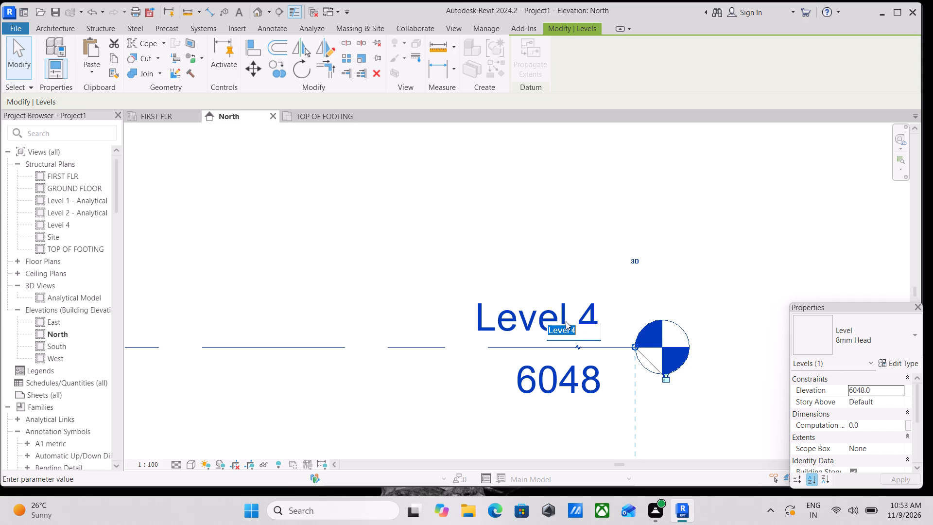
pyautogui.scroll(-11, 561, 326)
pyautogui.scroll(-1, 508, 328)
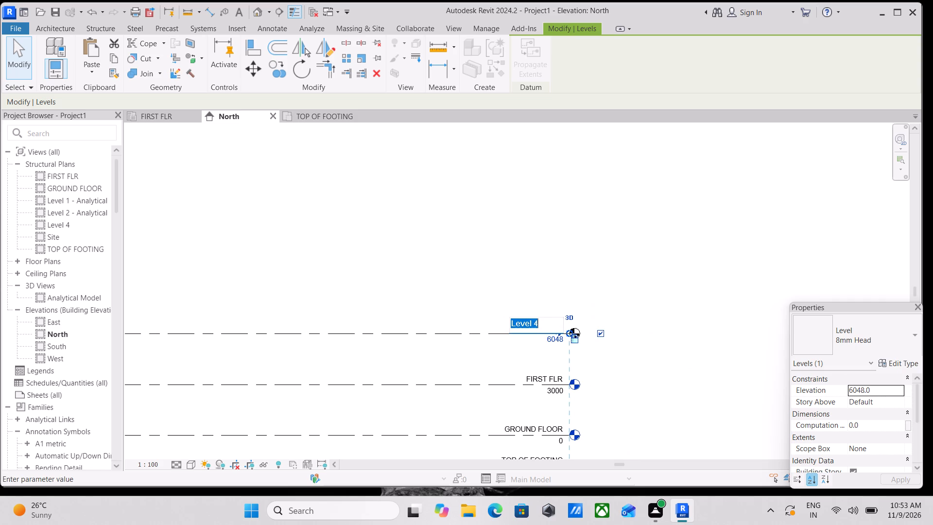
pyautogui.scroll(3, 561, 384)
pyautogui.scroll(2, 545, 297)
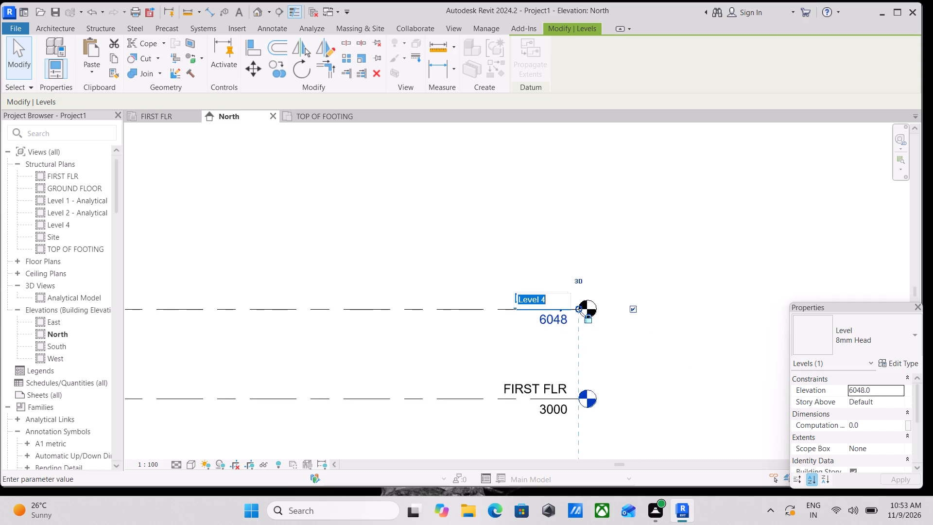
pyautogui.scroll(1, 545, 297)
pyautogui.write('SEC')
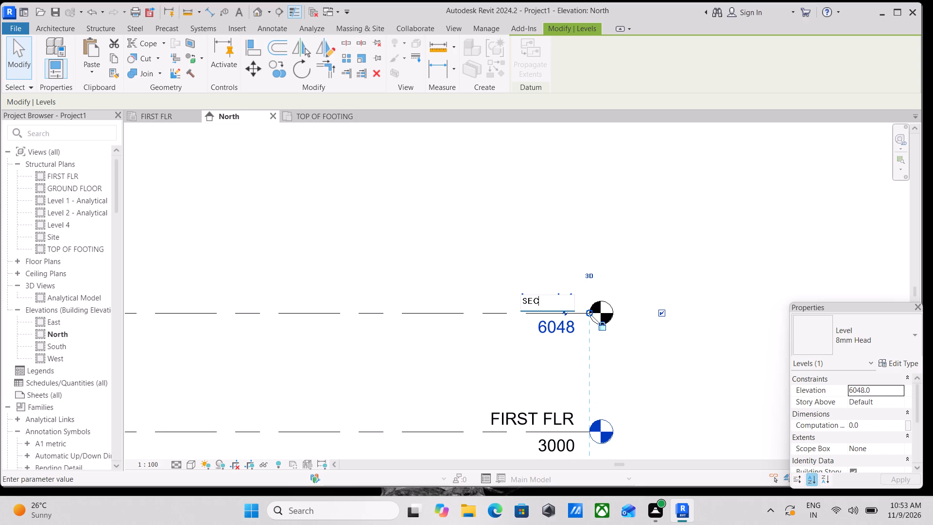
pyautogui.press('o')
pyautogui.write('ND')
pyautogui.press('space')
pyautogui.press('f')
pyautogui.press('l')
pyautogui.press('r')
pyautogui.press('Return')
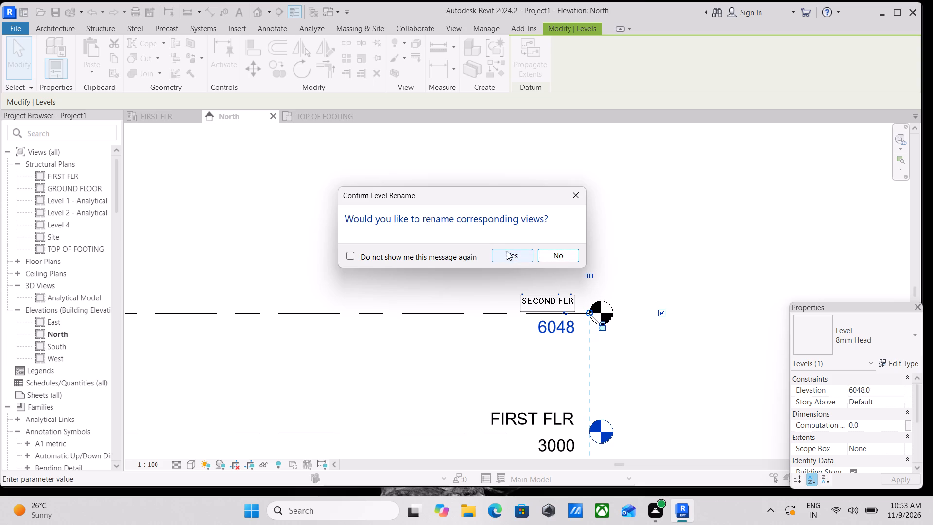
pyautogui.click(507, 251)
# Review the full stack of levels from TOP OF FOOTING up to SECOND FLR in the North elevation.
pyautogui.scroll(-2, 562, 344)
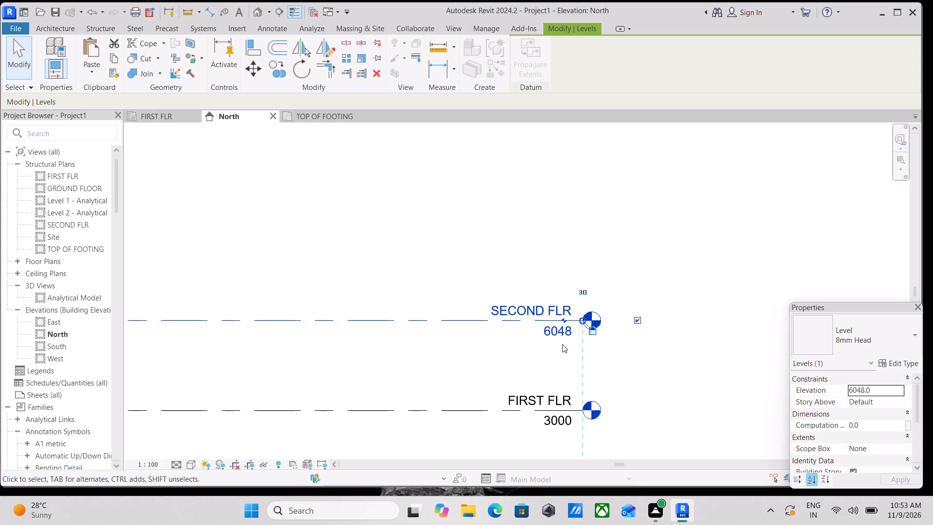
pyautogui.scroll(-3, 562, 333)
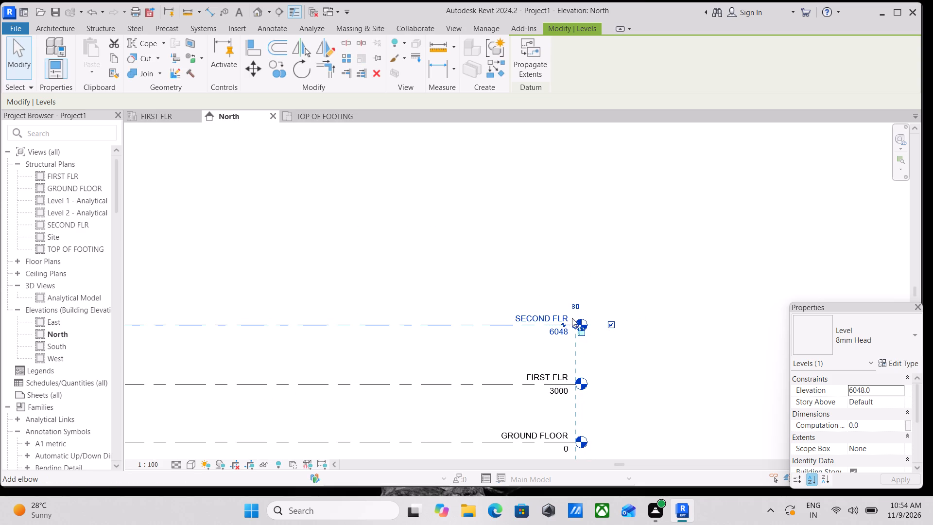
pyautogui.scroll(3, 579, 340)
pyautogui.press('Escape')
pyautogui.scroll(2, 596, 330)
pyautogui.scroll(-3, 492, 365)
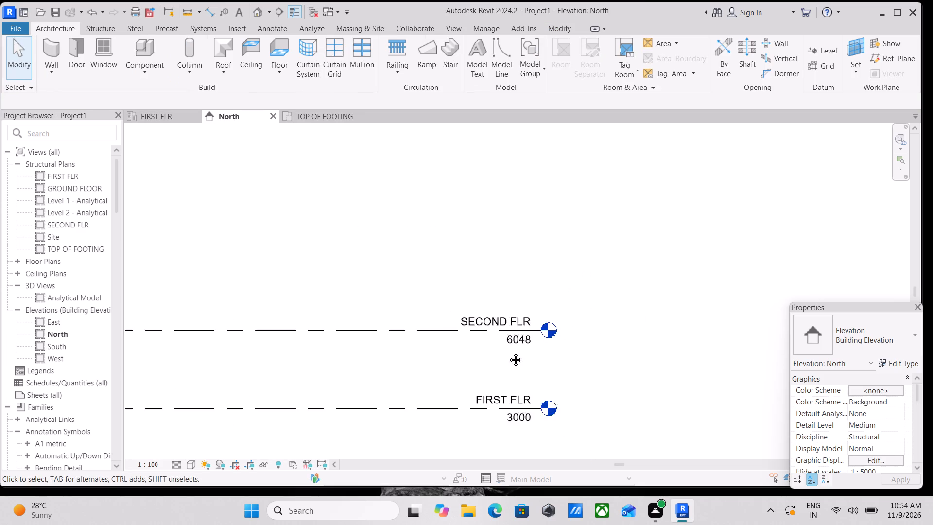
pyautogui.moveTo(496, 362); pyautogui.dragTo(647, 220, button='middle')
pyautogui.scroll(-4, 490, 332)
pyautogui.moveTo(525, 321); pyautogui.dragTo(606, 290, button='middle')
pyautogui.scroll(-1, 486, 294)
pyautogui.moveTo(486, 294); pyautogui.dragTo(525, 314, button='middle')
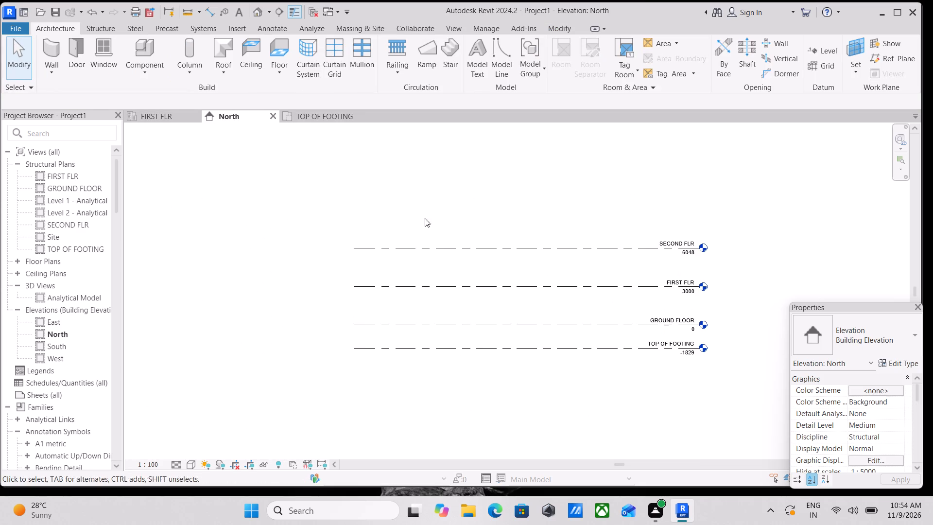
# Switch to the TOP OF FOOTING floor plan.
pyautogui.doubleClick(307, 117)
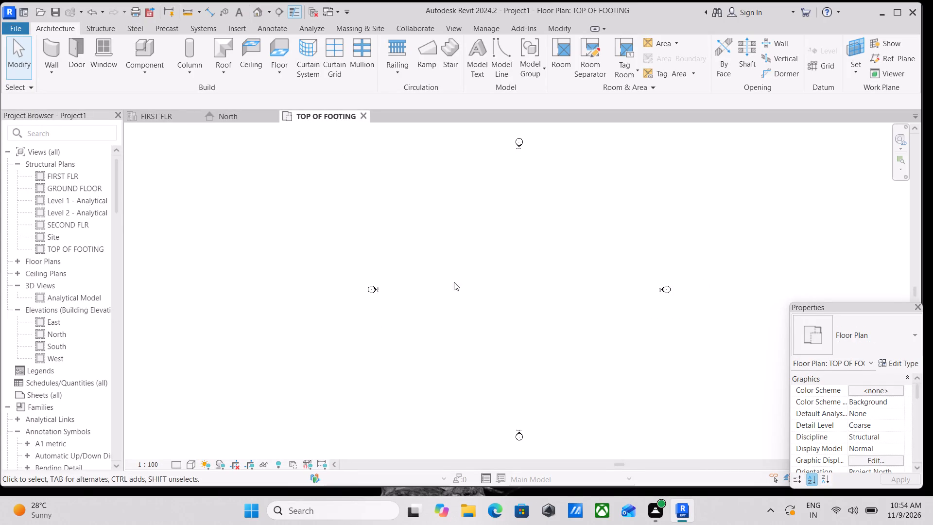
# Examine the layout of the four elevation markers in the TOP OF FOOTING floor plan.
pyautogui.scroll(-1, 487, 306)
pyautogui.moveTo(487, 306); pyautogui.dragTo(419, 342, button='middle')
pyautogui.scroll(4, 419, 342)
pyautogui.scroll(-4, 479, 297)
pyautogui.moveTo(486, 292); pyautogui.dragTo(376, 322, button='middle')
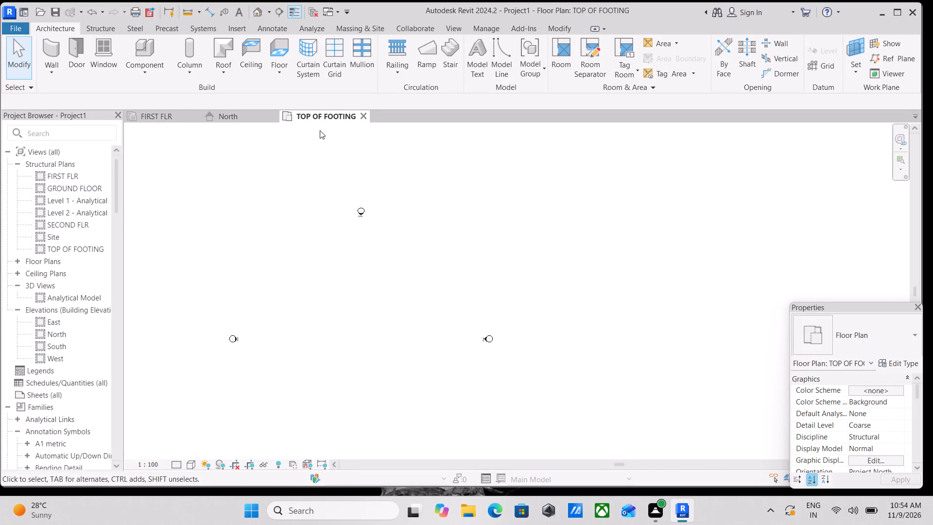
pyautogui.scroll(3, 317, 335)
pyautogui.moveTo(300, 316); pyautogui.dragTo(387, 308, button='middle')
pyautogui.scroll(13, 287, 322)
pyautogui.scroll(-6, 295, 325)
pyautogui.scroll(-9, 421, 307)
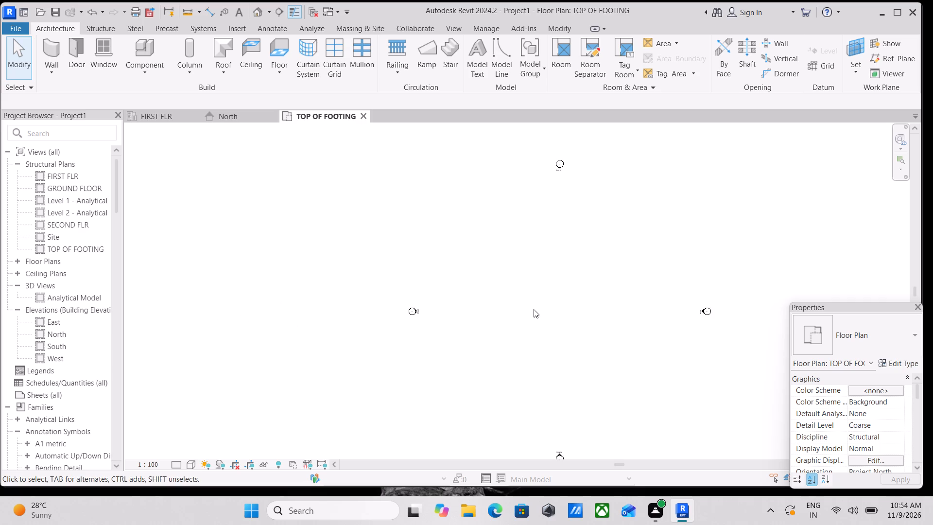
pyautogui.scroll(-4, 562, 306)
pyautogui.moveTo(559, 309); pyautogui.dragTo(451, 338, button='middle')
pyautogui.scroll(4, 334, 341)
pyautogui.scroll(4, 435, 337)
pyautogui.moveTo(501, 308); pyautogui.dragTo(417, 304, button='middle')
pyautogui.scroll(2, 375, 288)
pyautogui.scroll(-5, 549, 281)
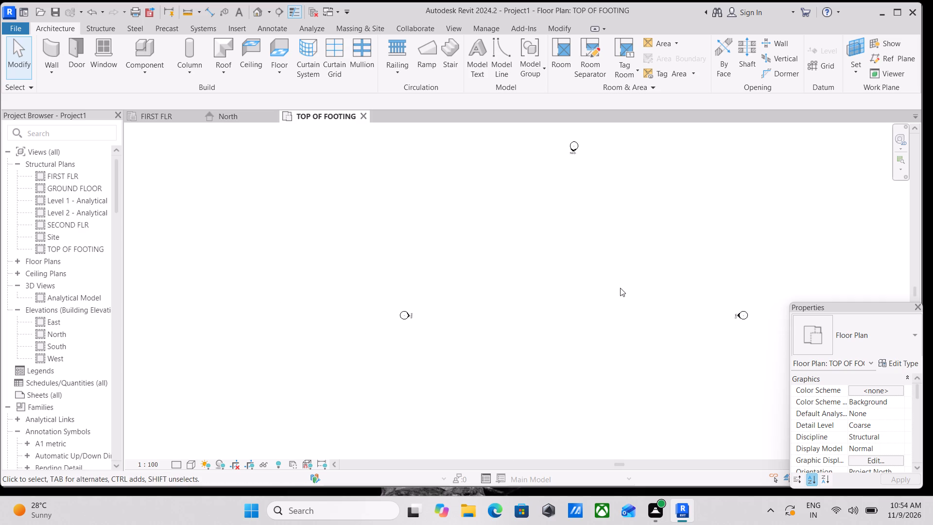
pyautogui.moveTo(620, 288); pyautogui.dragTo(531, 295, button='middle')
pyautogui.moveTo(553, 378); pyautogui.dragTo(541, 310, button='middle')
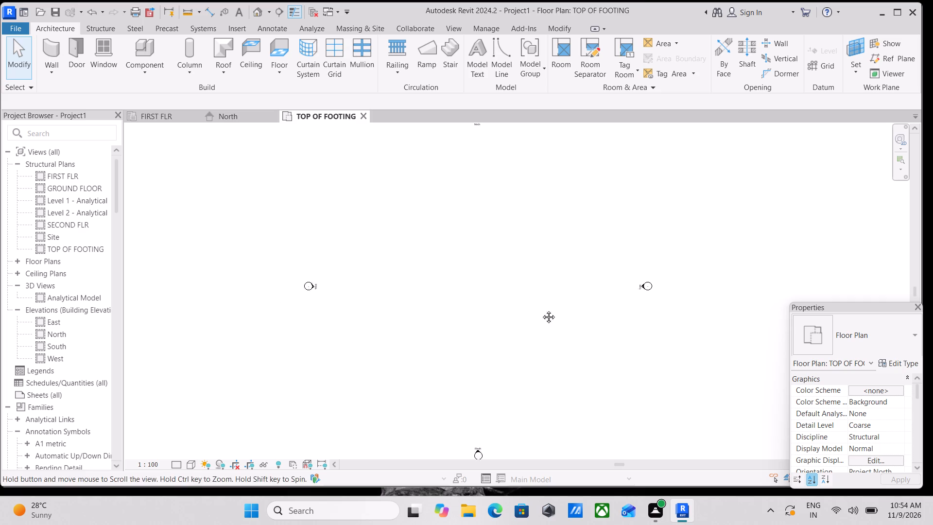
pyautogui.moveTo(541, 310); pyautogui.dragTo(541, 312, button='middle')
pyautogui.scroll(2, 425, 342)
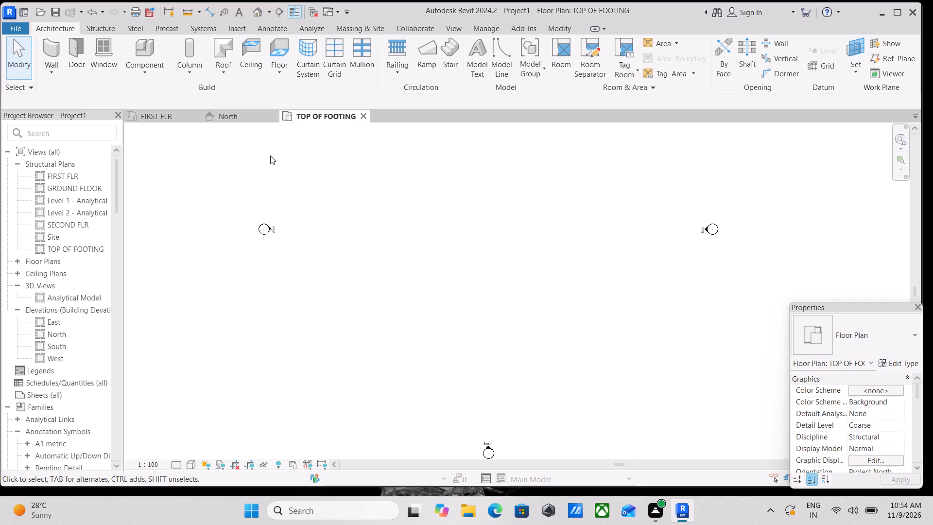
pyautogui.moveTo(471, 200); pyautogui.dragTo(453, 222, button='middle')
pyautogui.scroll(-3, 411, 276)
pyautogui.scroll(-1, 526, 299)
pyautogui.scroll(-1, 449, 294)
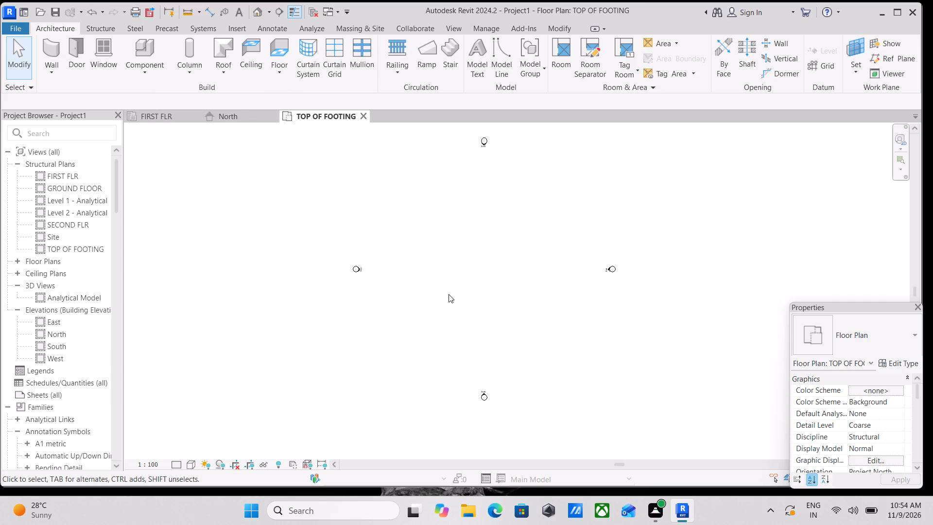
pyautogui.scroll(-1, 449, 294)
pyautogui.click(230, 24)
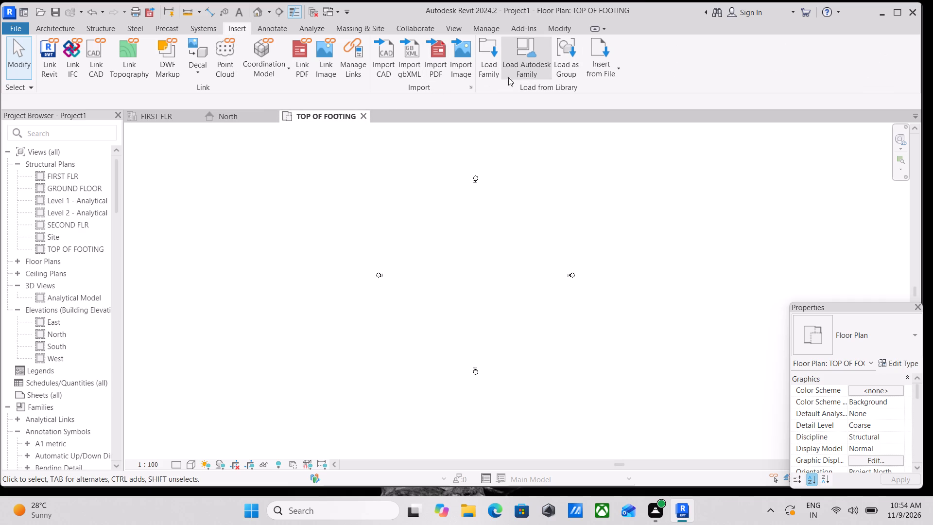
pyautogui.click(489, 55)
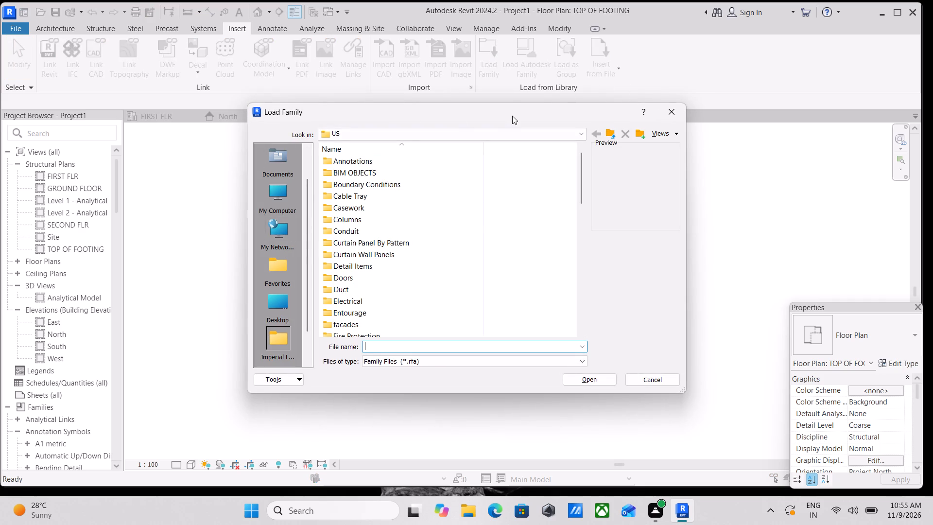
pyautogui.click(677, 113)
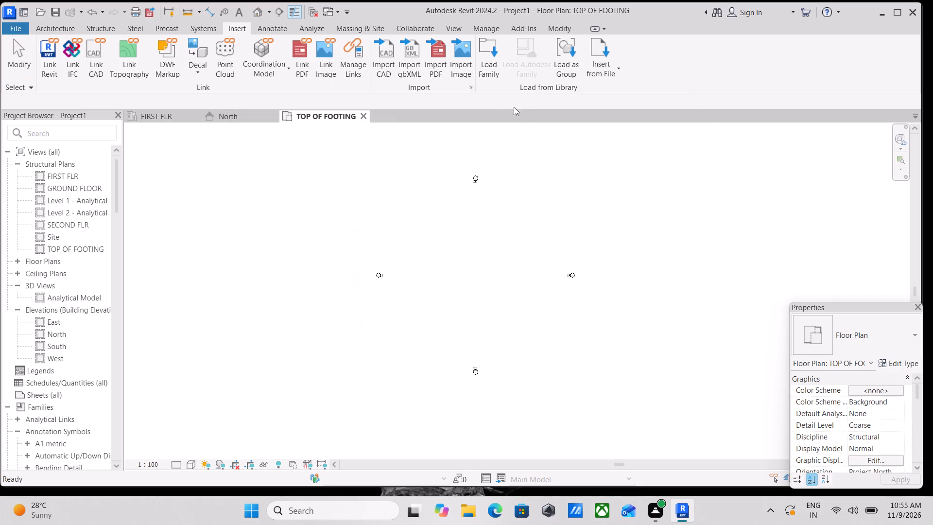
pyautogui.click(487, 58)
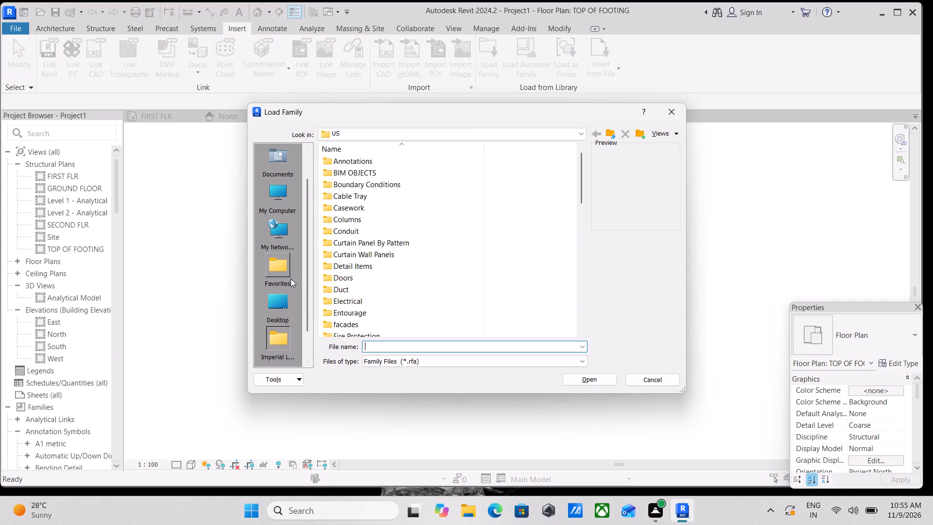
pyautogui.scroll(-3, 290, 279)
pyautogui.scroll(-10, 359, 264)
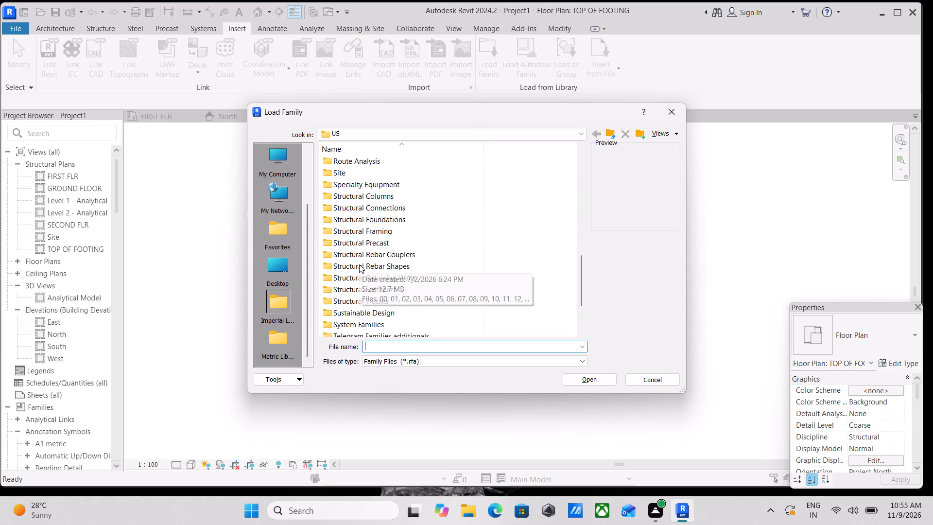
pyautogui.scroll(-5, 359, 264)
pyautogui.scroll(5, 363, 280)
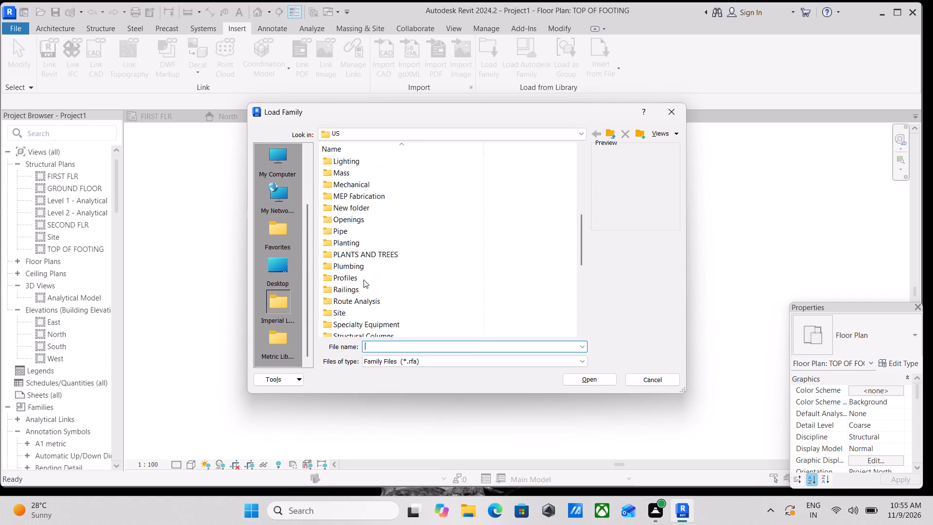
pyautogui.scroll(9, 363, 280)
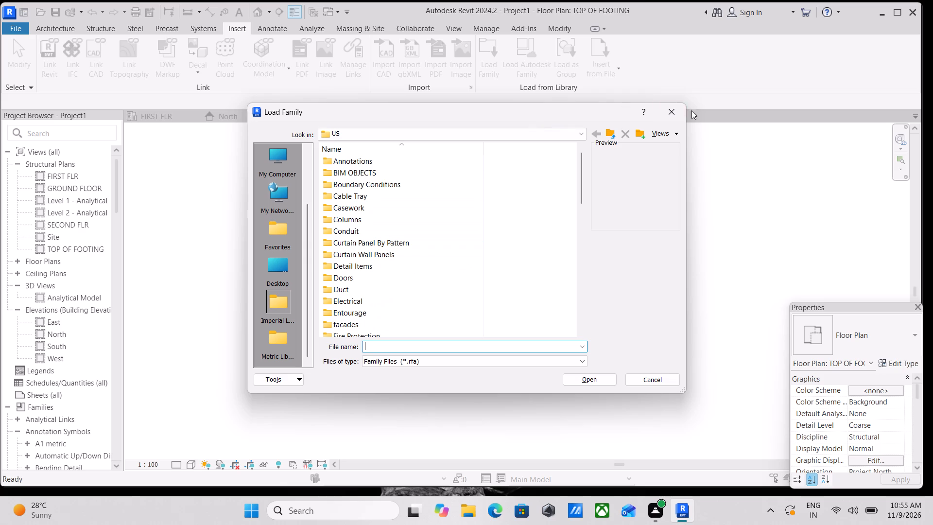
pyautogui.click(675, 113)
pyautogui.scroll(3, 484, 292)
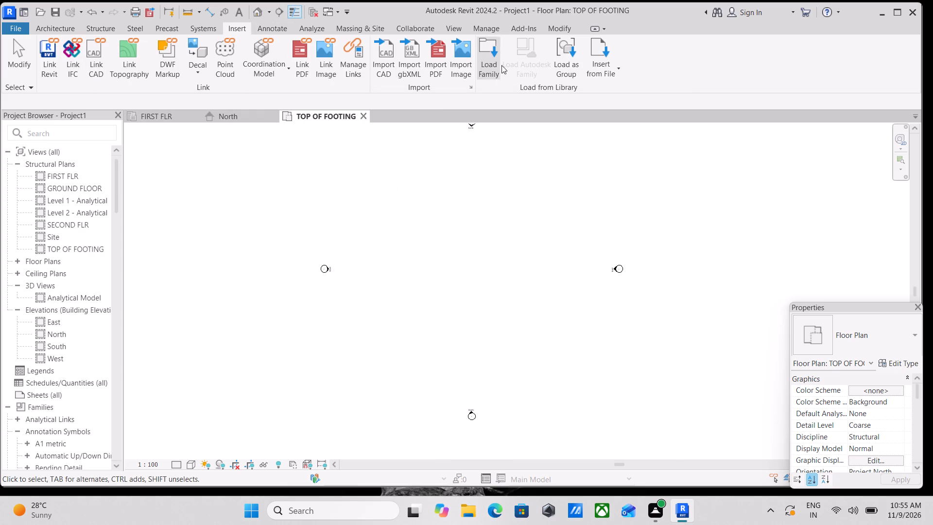
# Import the image file download.jpg from the Downloads folder into the TOP OF FOOTING plan.
pyautogui.click(460, 61)
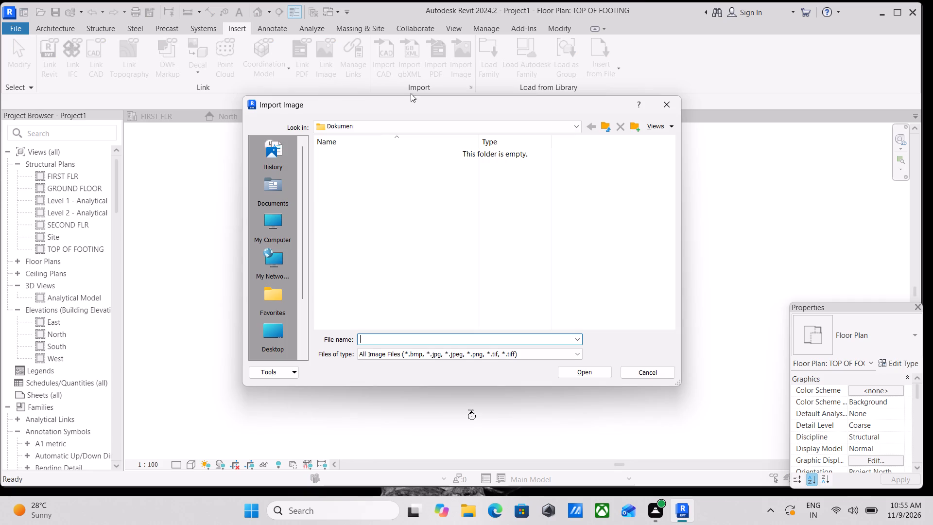
pyautogui.scroll(-1, 269, 228)
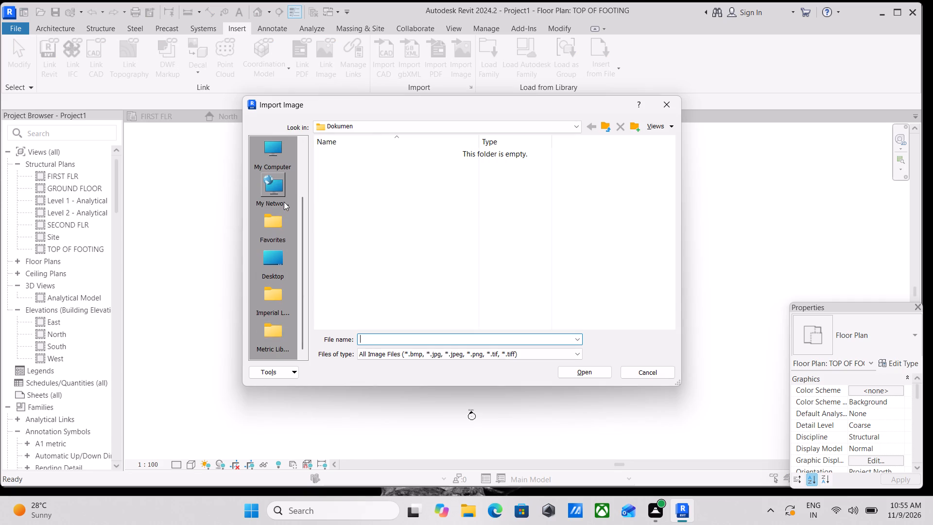
pyautogui.scroll(1, 284, 202)
pyautogui.click(267, 224)
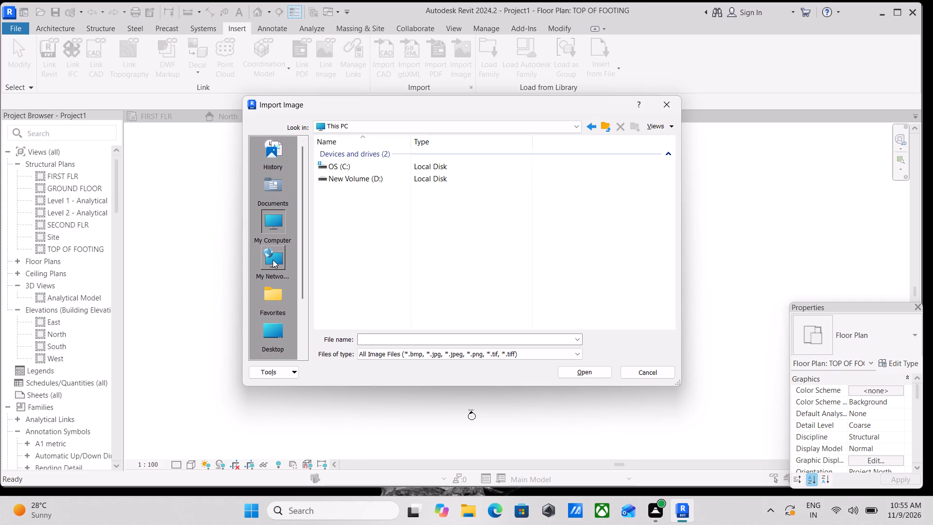
pyautogui.click(275, 262)
pyautogui.scroll(-2, 273, 268)
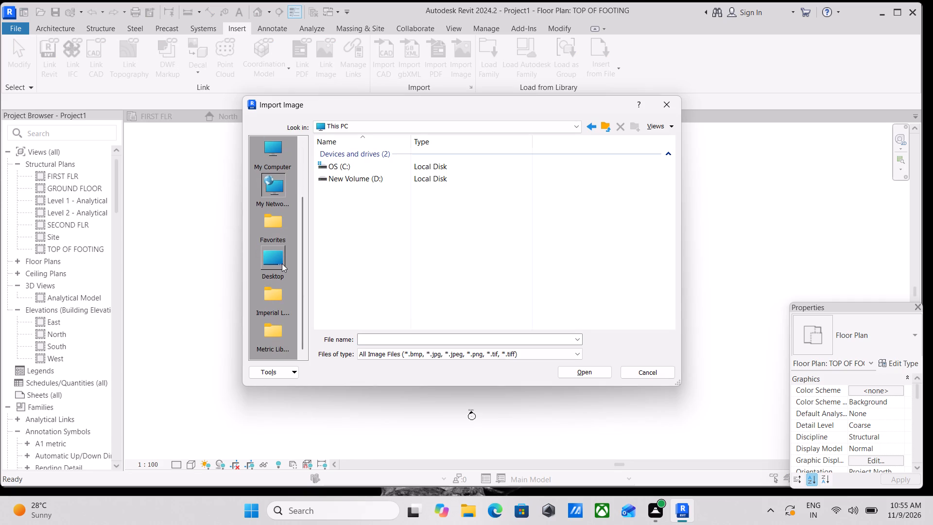
pyautogui.click(282, 263)
pyautogui.click(274, 264)
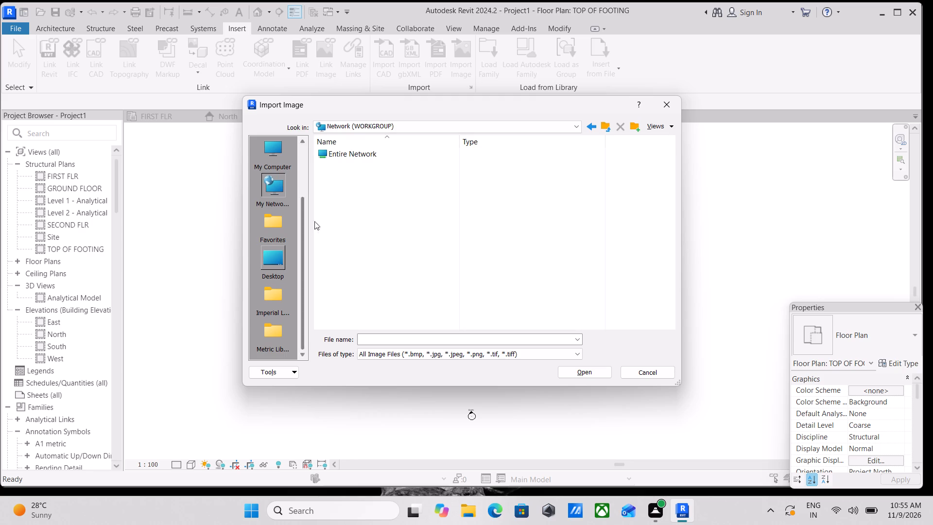
pyautogui.click(275, 264)
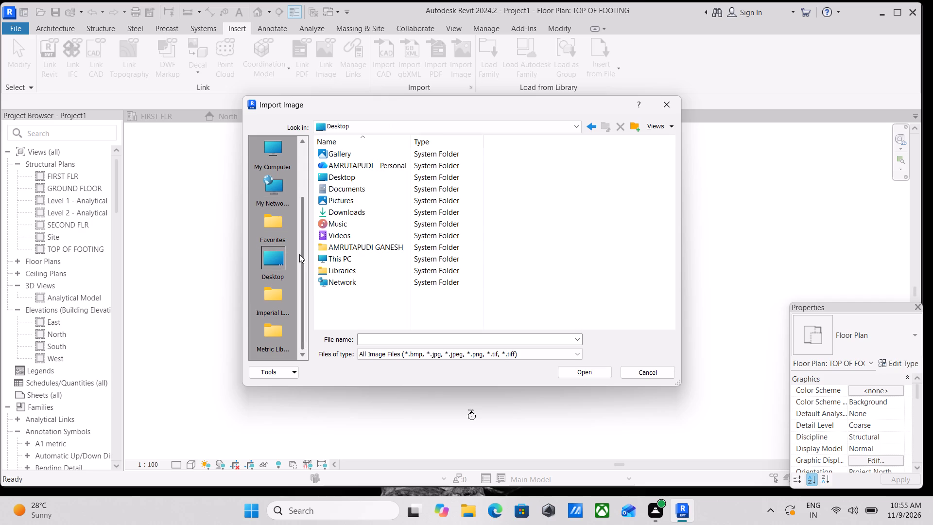
pyautogui.doubleClick(349, 210)
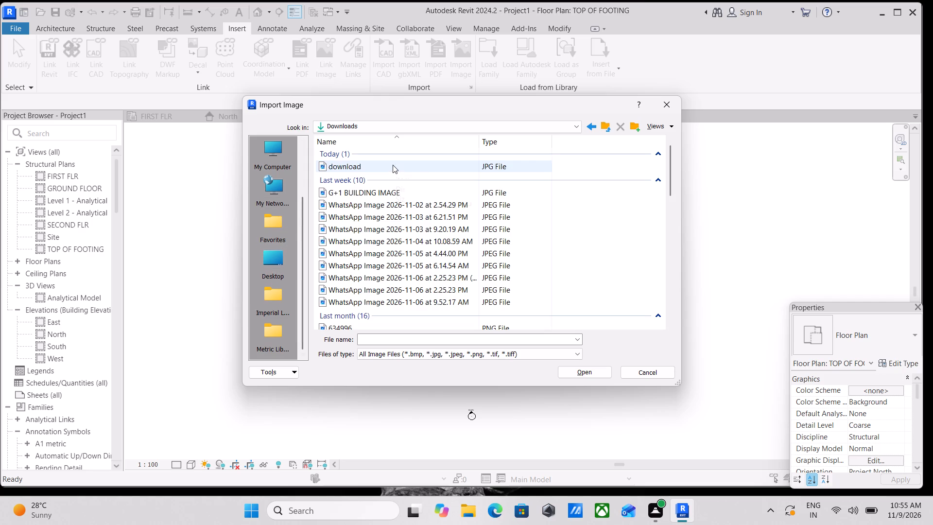
pyautogui.click(380, 169)
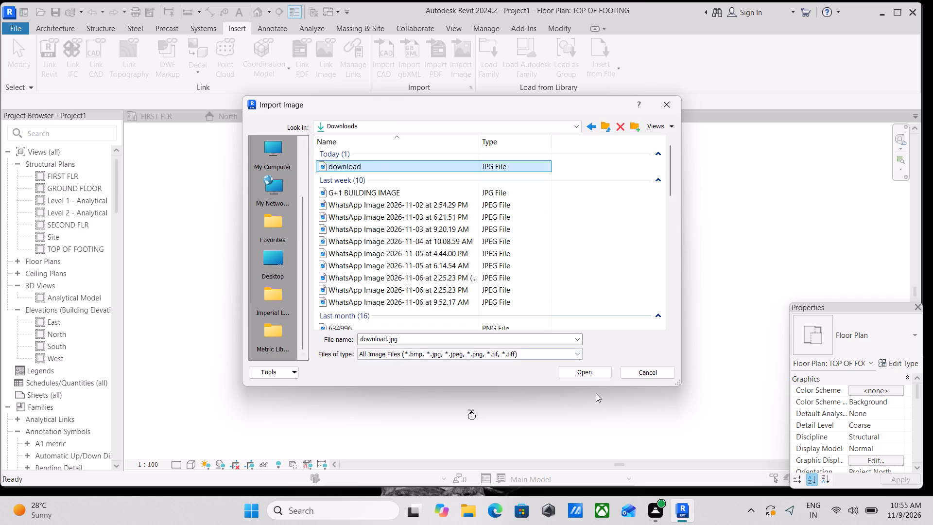
pyautogui.click(594, 371)
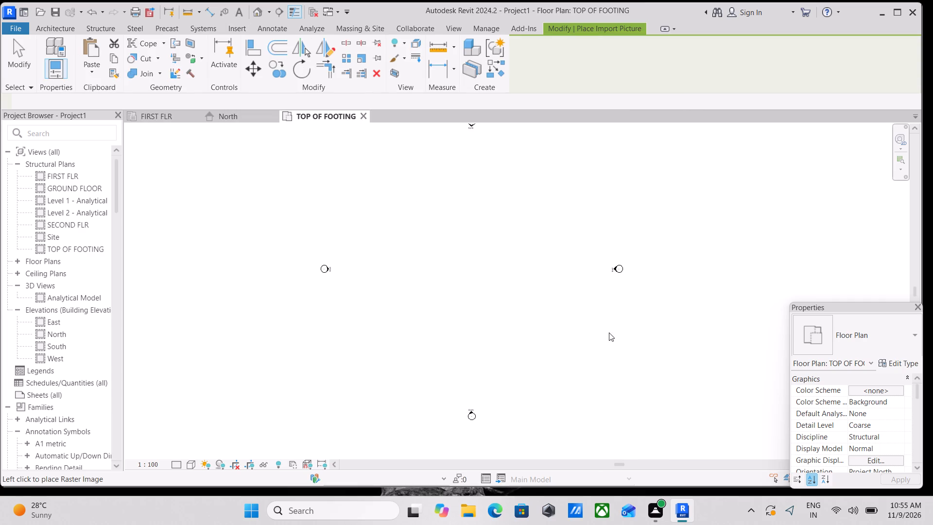
# Place the imported image in the middle of the four elevation markers.
pyautogui.scroll(3, 508, 296)
pyautogui.scroll(-5, 468, 271)
pyautogui.moveTo(455, 261); pyautogui.dragTo(463, 288, button='middle')
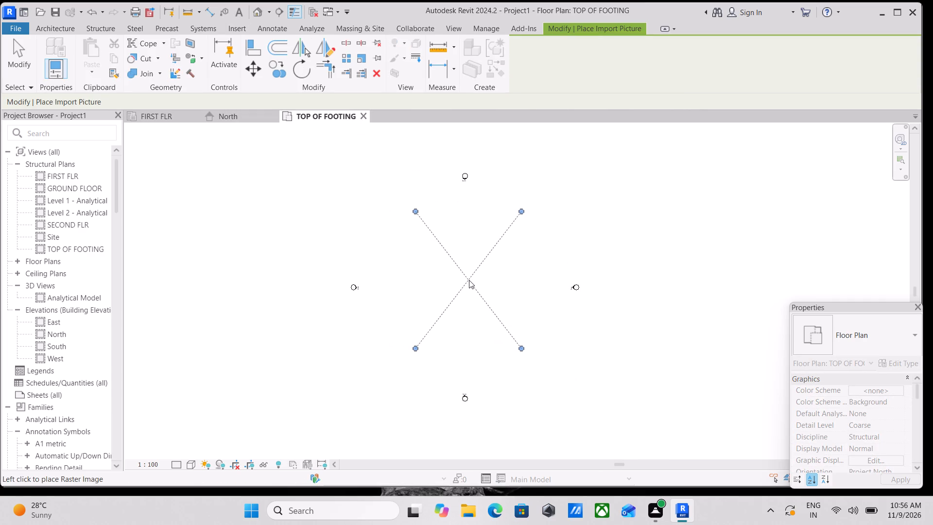
pyautogui.click(469, 280)
# Enlarge the floor plan image from its lower-left corner to about 31857 mm high and 24617 mm wide.
pyautogui.scroll(6, 470, 280)
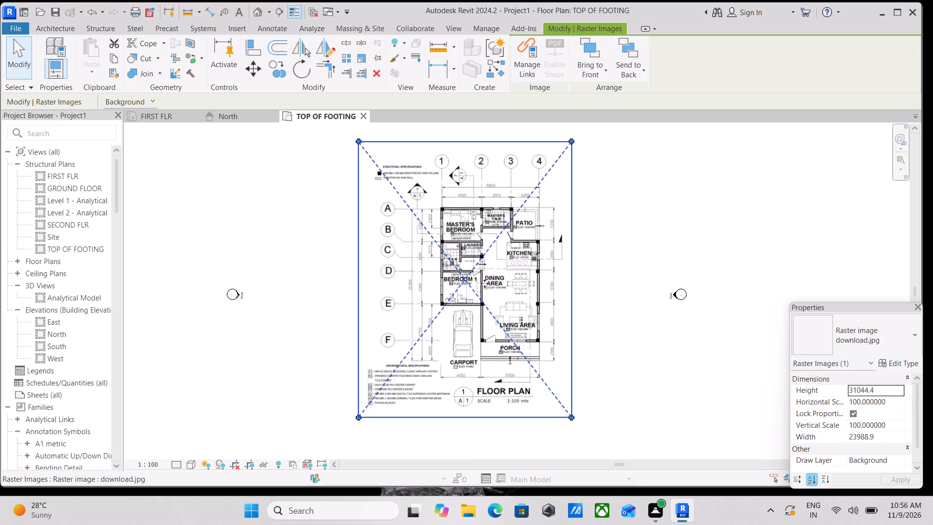
pyautogui.scroll(2, 484, 283)
pyautogui.moveTo(505, 298); pyautogui.dragTo(574, 225, button='middle')
pyautogui.scroll(3, 527, 354)
pyautogui.scroll(-5, 571, 320)
pyautogui.moveTo(576, 335); pyautogui.dragTo(566, 353, button='middle')
pyautogui.scroll(1, 564, 354)
pyautogui.scroll(5, 450, 375)
pyautogui.scroll(3, 374, 415)
pyautogui.scroll(-2, 391, 403)
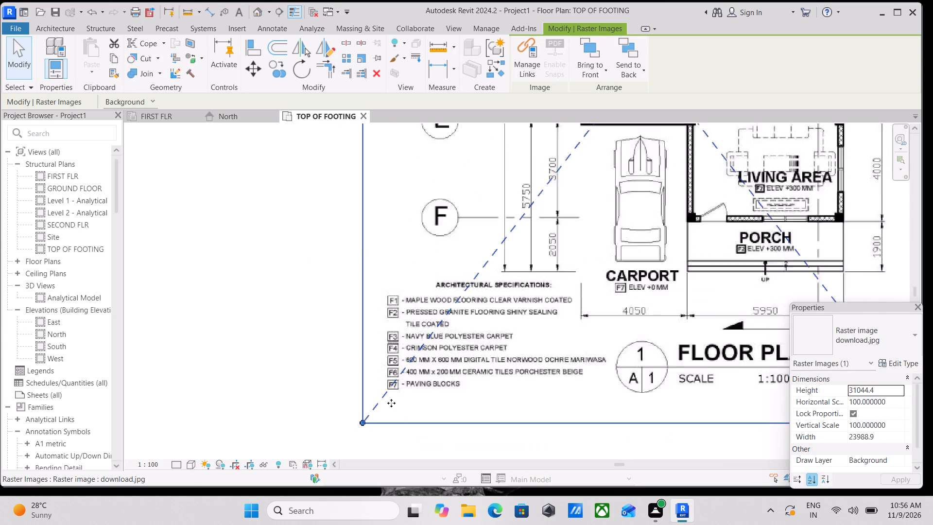
pyautogui.scroll(-2, 391, 403)
pyautogui.moveTo(366, 417); pyautogui.dragTo(360, 419)
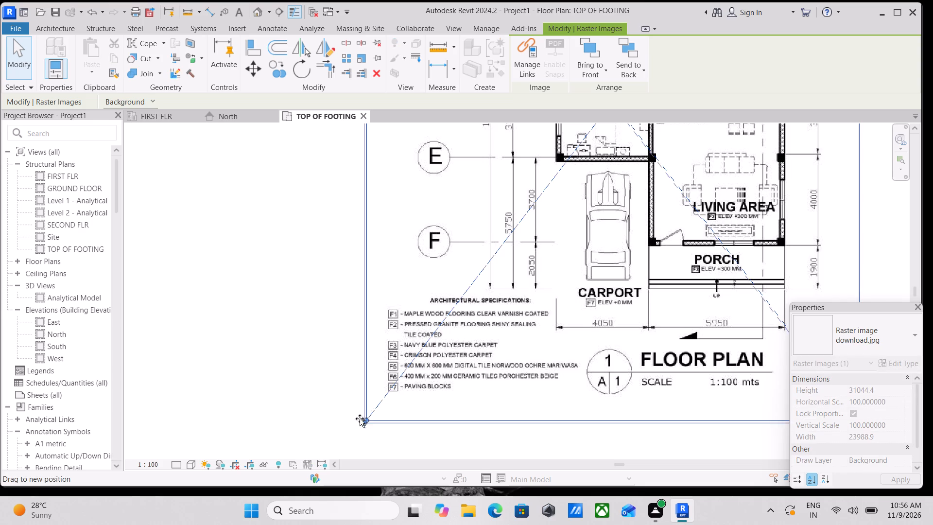
pyautogui.moveTo(360, 419); pyautogui.dragTo(331, 417)
# Enlarge the floor plan image from its upper-left corner to about 37234 mm high and 28772 mm wide.
pyautogui.scroll(-3, 412, 357)
pyautogui.moveTo(416, 359); pyautogui.dragTo(447, 425, button='middle')
pyautogui.scroll(-3, 481, 341)
pyautogui.moveTo(481, 341); pyautogui.dragTo(489, 361, button='middle')
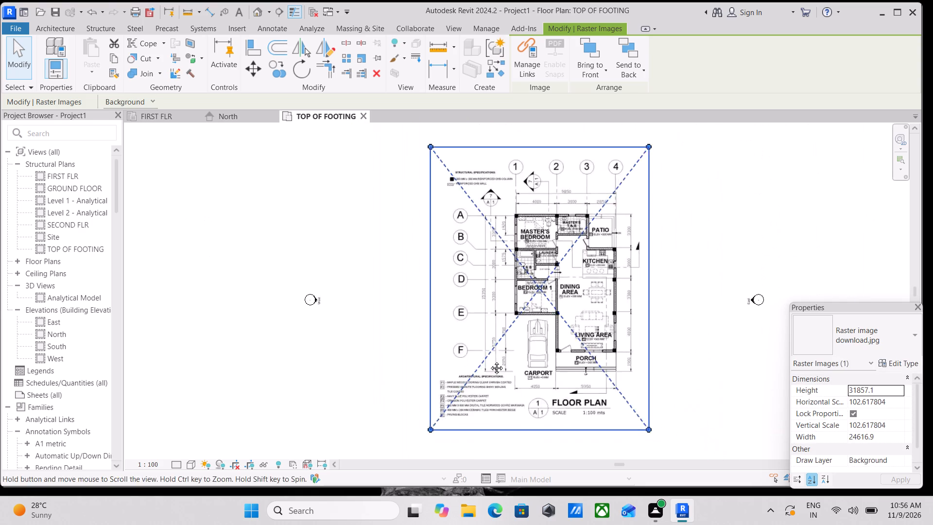
pyautogui.moveTo(489, 361); pyautogui.dragTo(514, 412, button='middle')
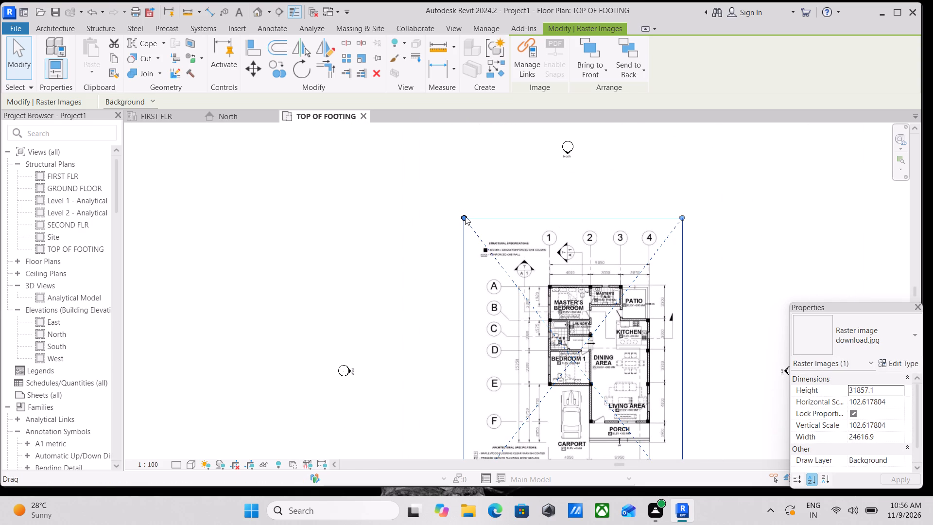
pyautogui.moveTo(465, 216); pyautogui.dragTo(397, 215)
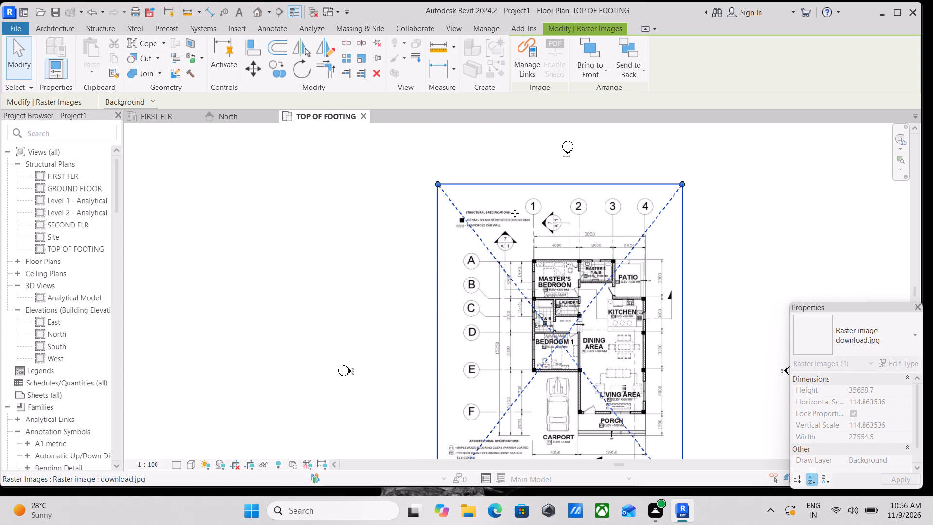
pyautogui.scroll(4, 557, 245)
pyautogui.scroll(9, 524, 279)
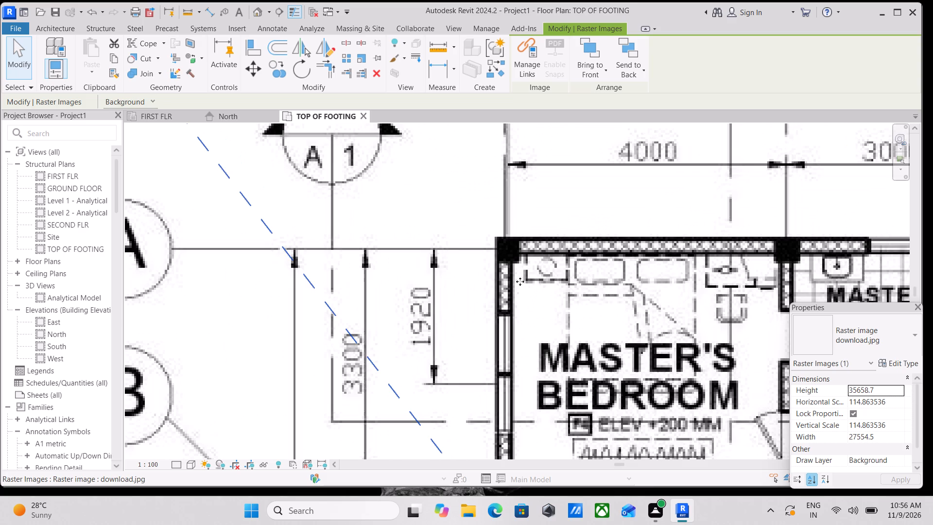
pyautogui.scroll(-13, 520, 281)
pyautogui.moveTo(526, 279); pyautogui.dragTo(475, 288, button='middle')
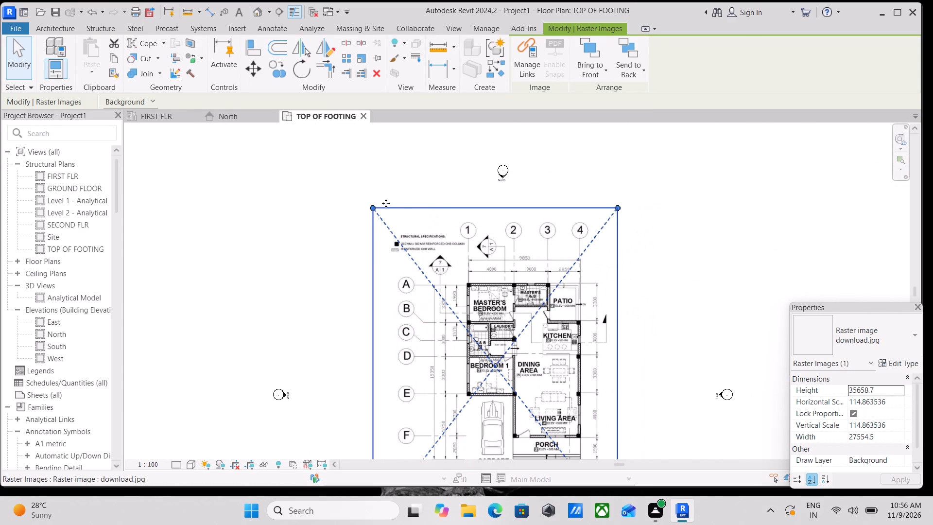
pyautogui.scroll(4, 386, 203)
pyautogui.moveTo(369, 207); pyautogui.dragTo(328, 205)
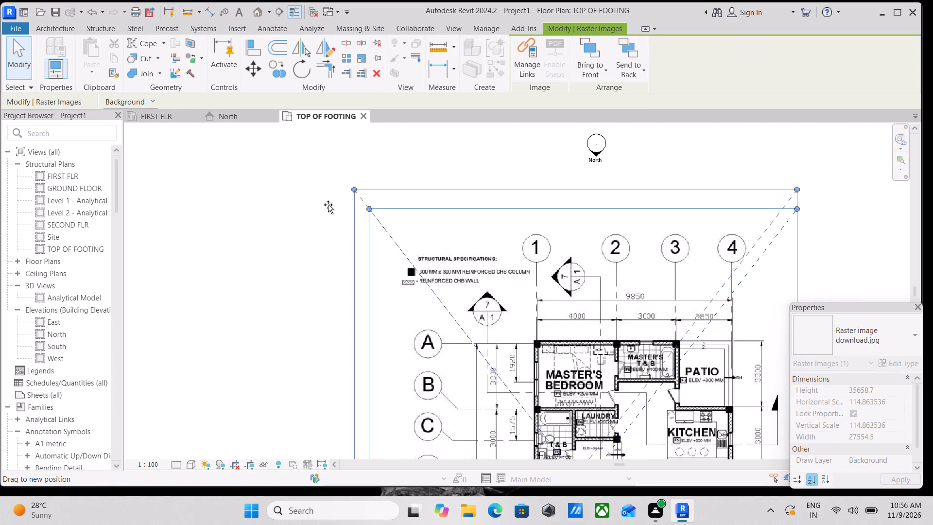
pyautogui.moveTo(328, 205); pyautogui.dragTo(323, 204)
# Examine the imported floor plan's grid bubbles, dimensions and room layout, and how it sits between the elevation markers.
pyautogui.scroll(-2, 536, 257)
pyautogui.moveTo(537, 257); pyautogui.dragTo(520, 231, button='middle')
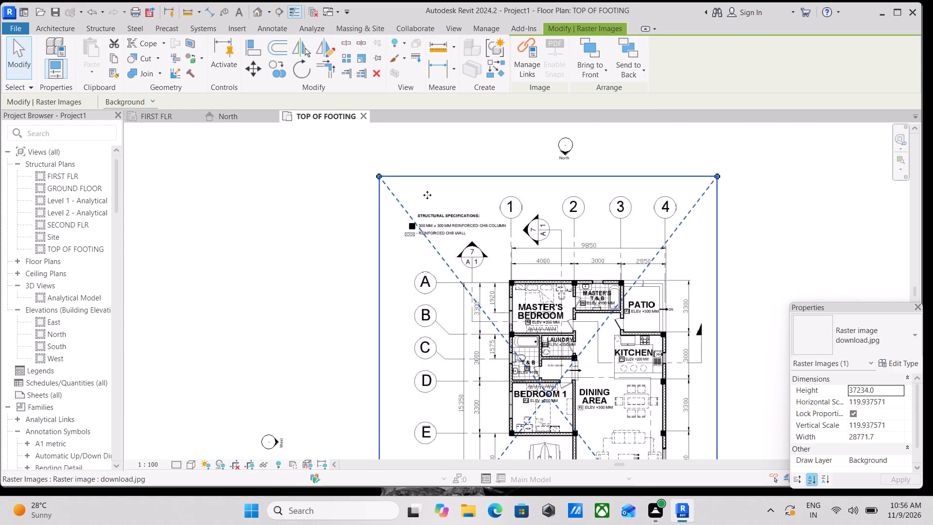
pyautogui.scroll(4, 555, 297)
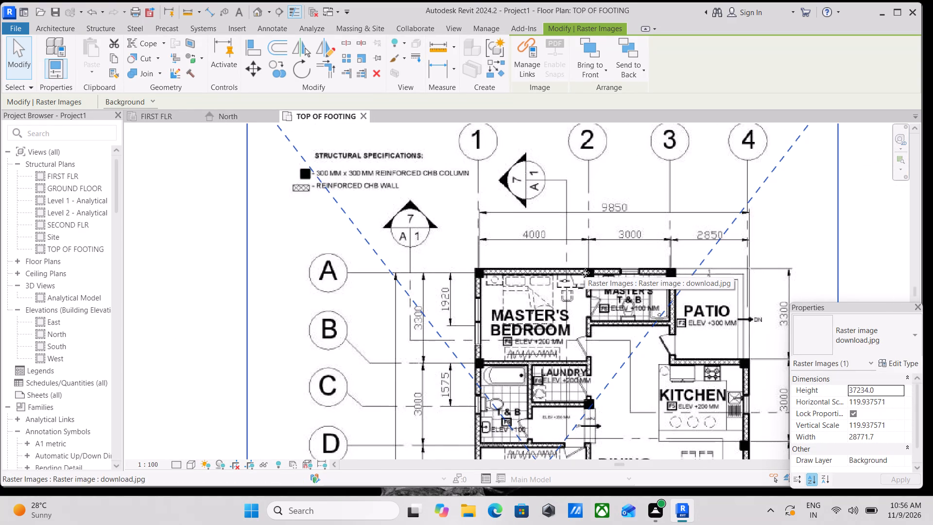
pyautogui.scroll(-8, 585, 273)
pyautogui.moveTo(585, 273); pyautogui.dragTo(370, 269, button='middle')
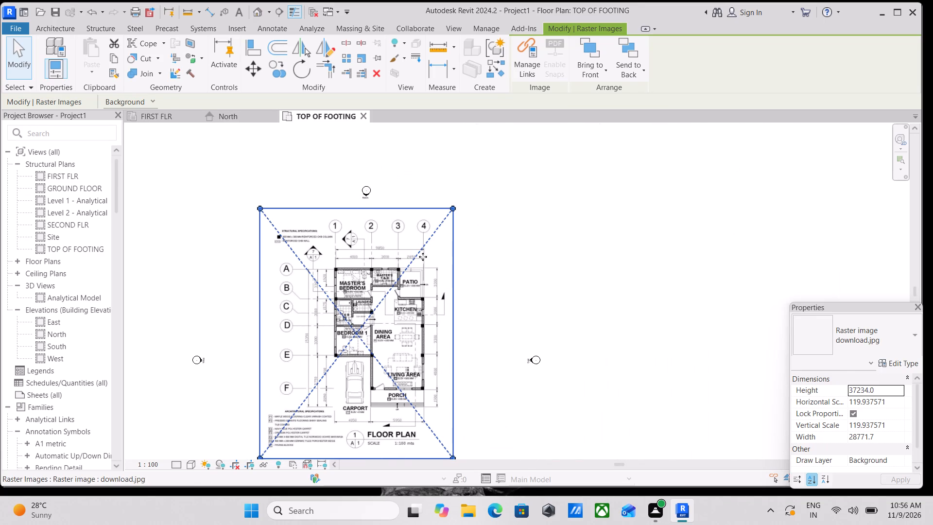
pyautogui.scroll(3, 428, 255)
pyautogui.scroll(-2, 434, 255)
pyautogui.moveTo(435, 254); pyautogui.dragTo(491, 283, button='middle')
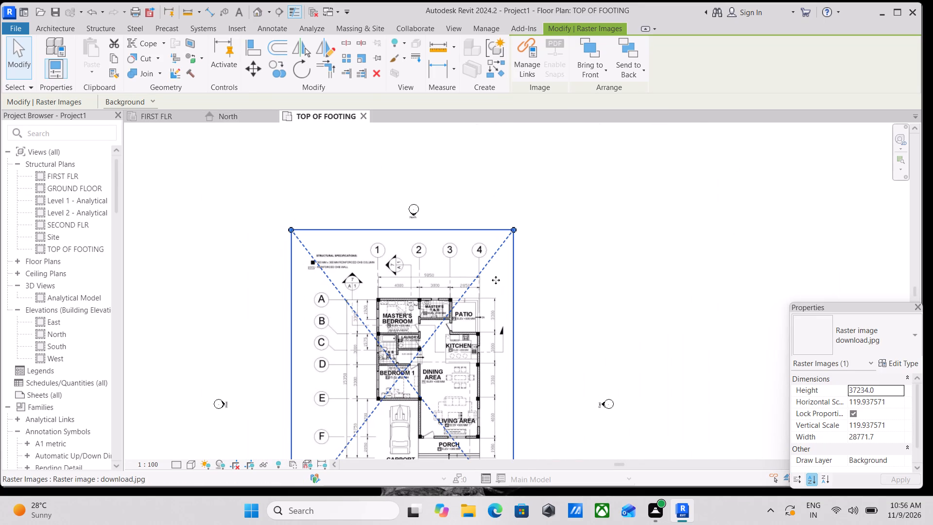
pyautogui.scroll(4, 363, 268)
pyautogui.scroll(4, 411, 298)
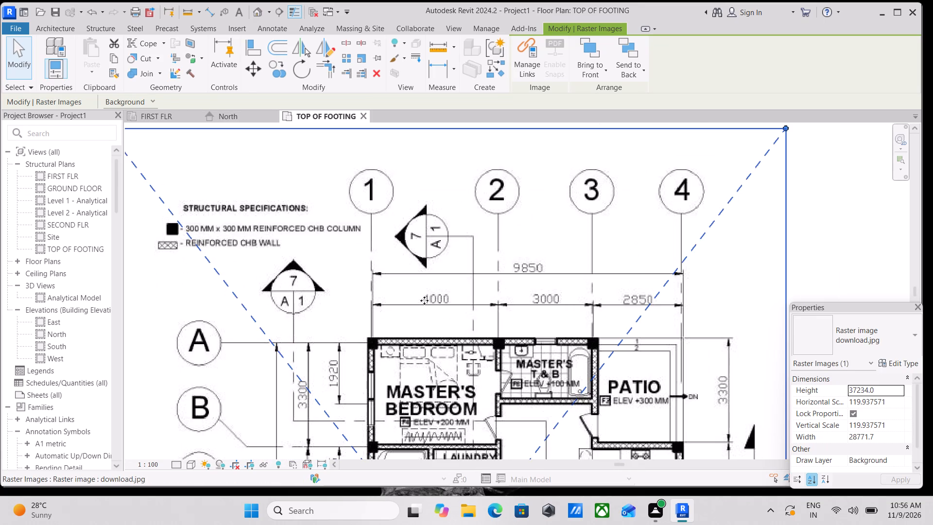
pyautogui.scroll(-4, 446, 289)
pyautogui.moveTo(481, 340); pyautogui.dragTo(515, 251, button='middle')
pyautogui.moveTo(505, 335); pyautogui.dragTo(526, 300, button='middle')
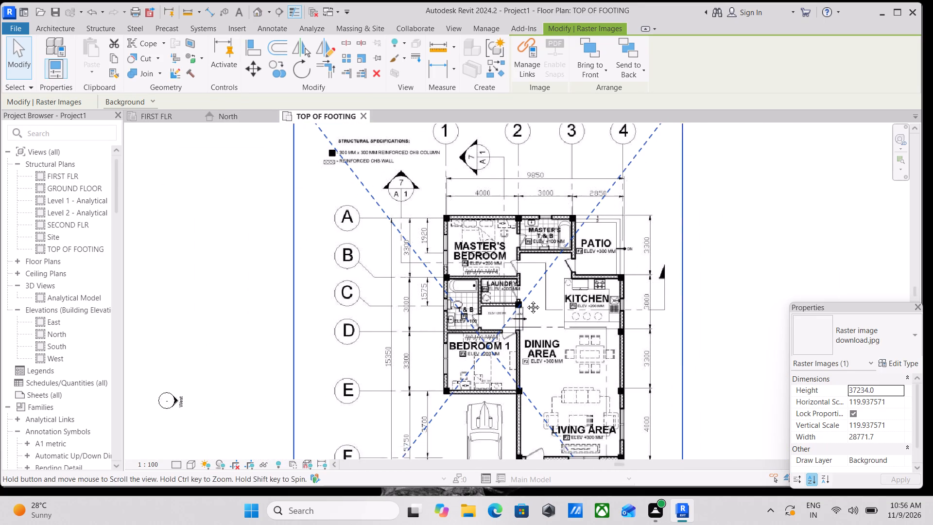
pyautogui.moveTo(526, 300); pyautogui.dragTo(533, 286, button='middle')
pyautogui.scroll(-2, 571, 307)
pyautogui.moveTo(571, 307); pyautogui.dragTo(577, 295, button='middle')
pyautogui.scroll(-2, 626, 352)
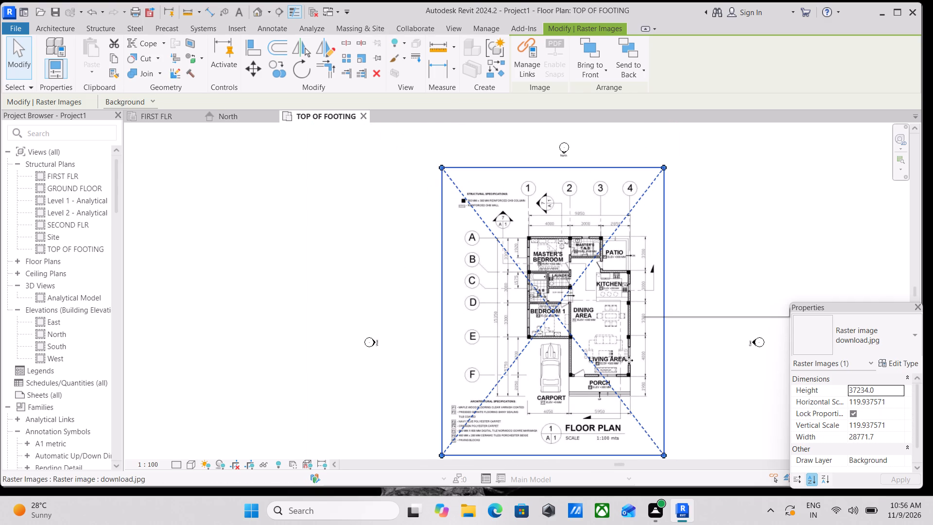
pyautogui.scroll(3, 629, 360)
pyautogui.scroll(2, 639, 315)
pyautogui.scroll(-2, 639, 315)
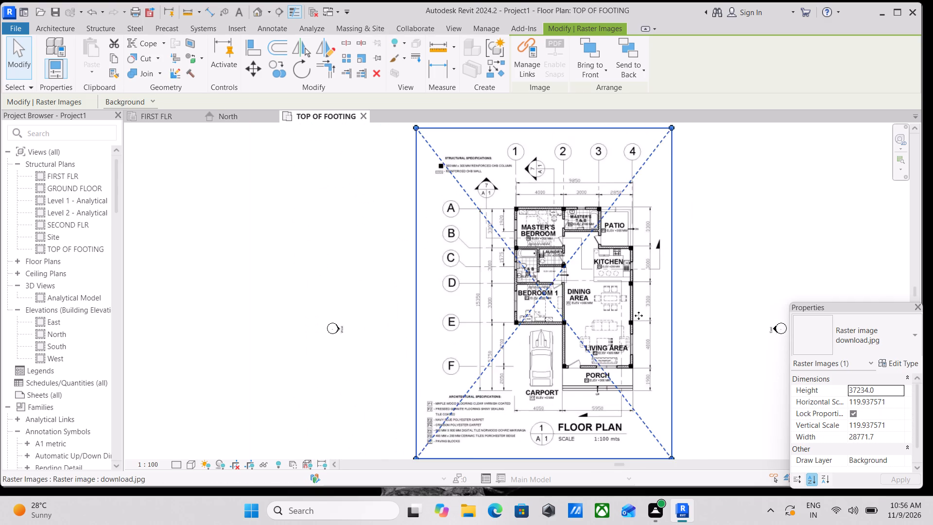
pyautogui.scroll(-4, 639, 315)
# Enlarge the floor plan image from its upper-left corner to about 40935 mm high and 31632 mm wide.
pyautogui.moveTo(639, 315); pyautogui.dragTo(607, 380, button='middle')
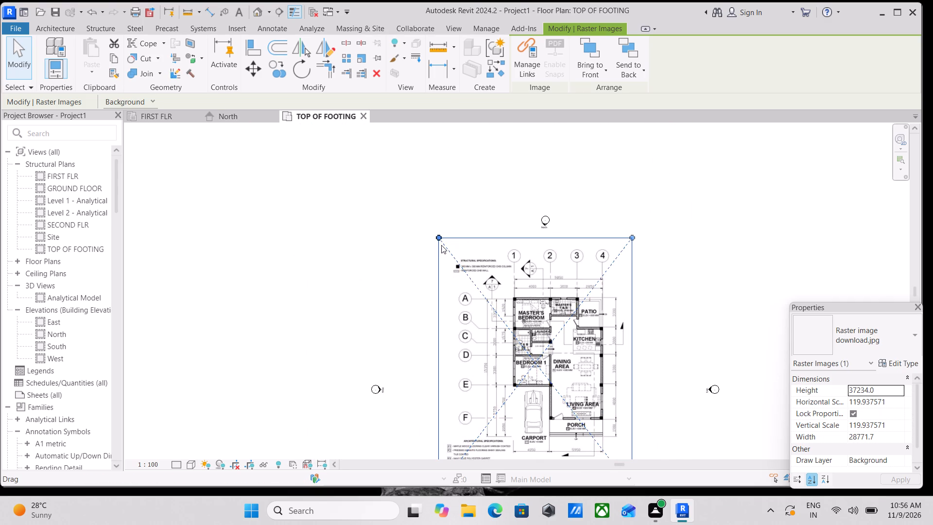
pyautogui.scroll(3, 441, 242)
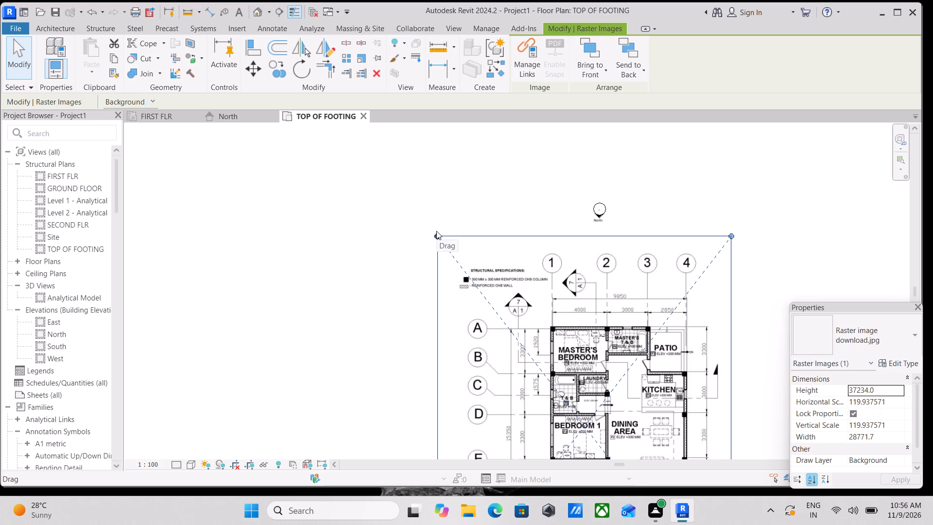
pyautogui.moveTo(434, 233); pyautogui.dragTo(381, 214)
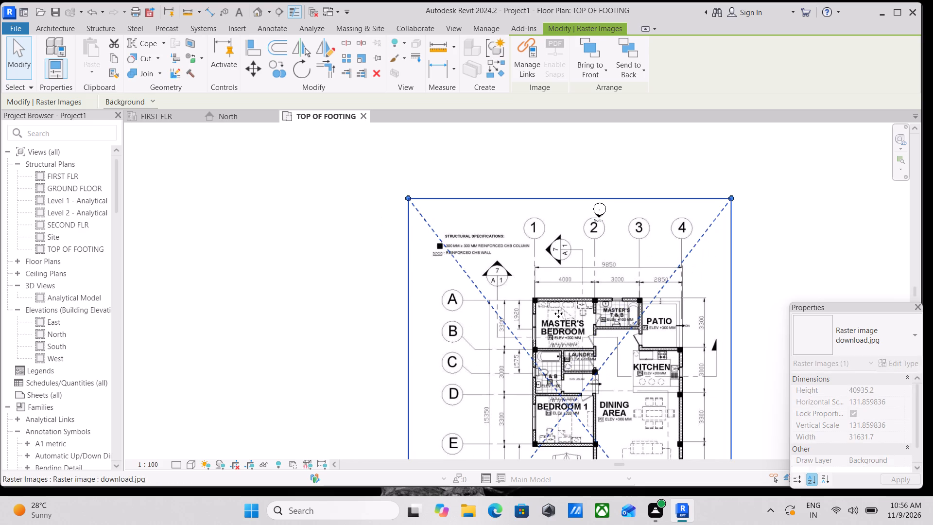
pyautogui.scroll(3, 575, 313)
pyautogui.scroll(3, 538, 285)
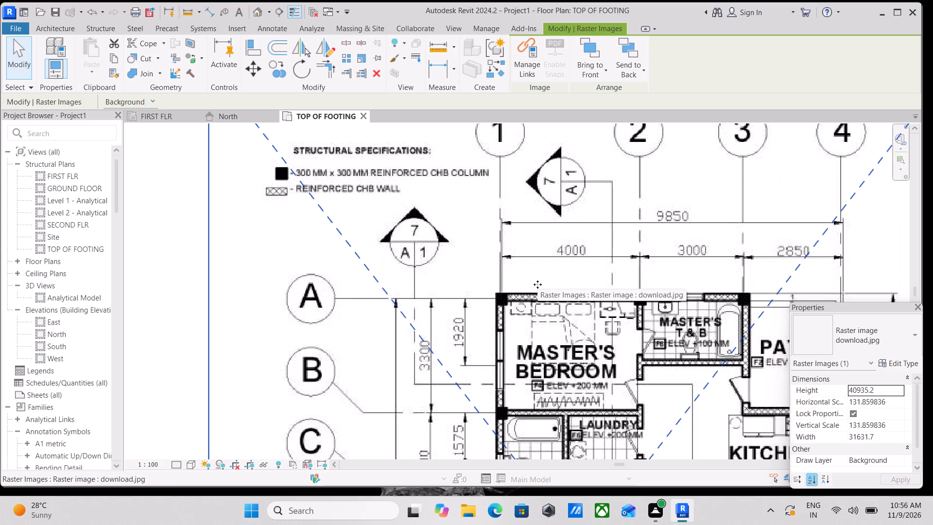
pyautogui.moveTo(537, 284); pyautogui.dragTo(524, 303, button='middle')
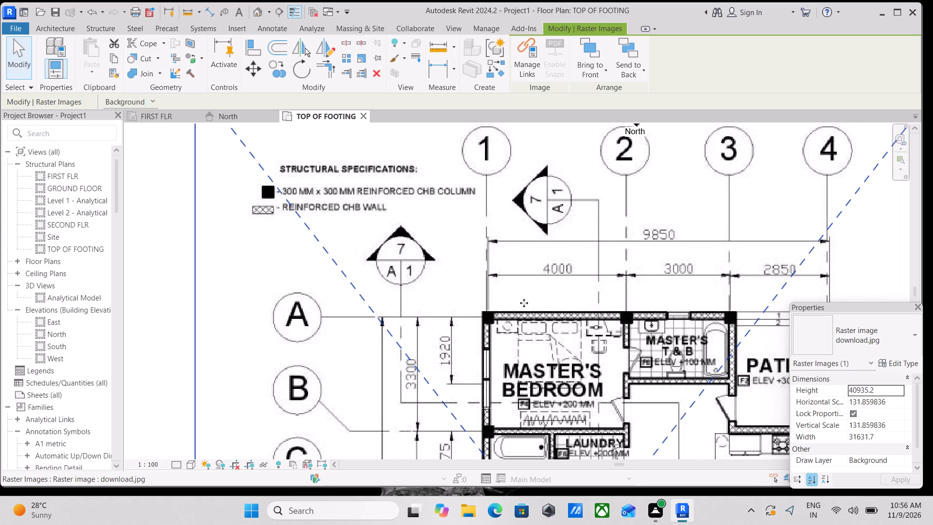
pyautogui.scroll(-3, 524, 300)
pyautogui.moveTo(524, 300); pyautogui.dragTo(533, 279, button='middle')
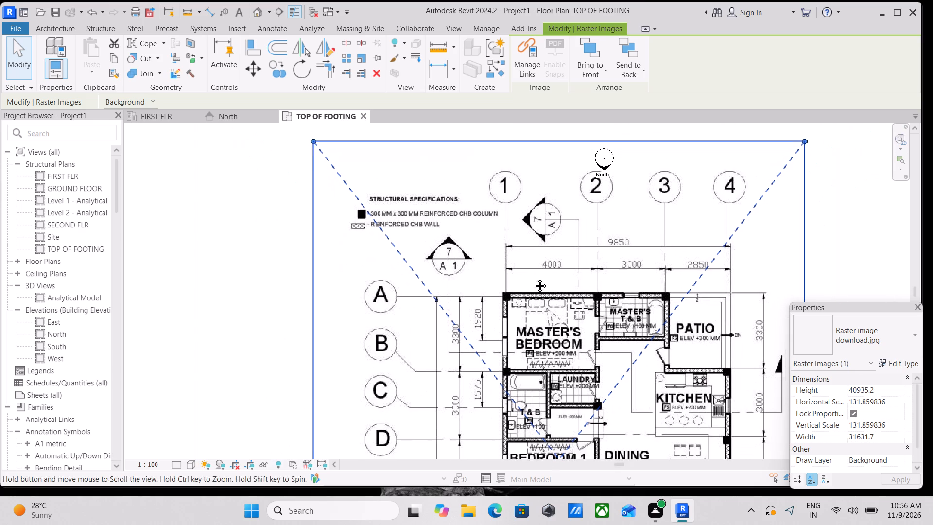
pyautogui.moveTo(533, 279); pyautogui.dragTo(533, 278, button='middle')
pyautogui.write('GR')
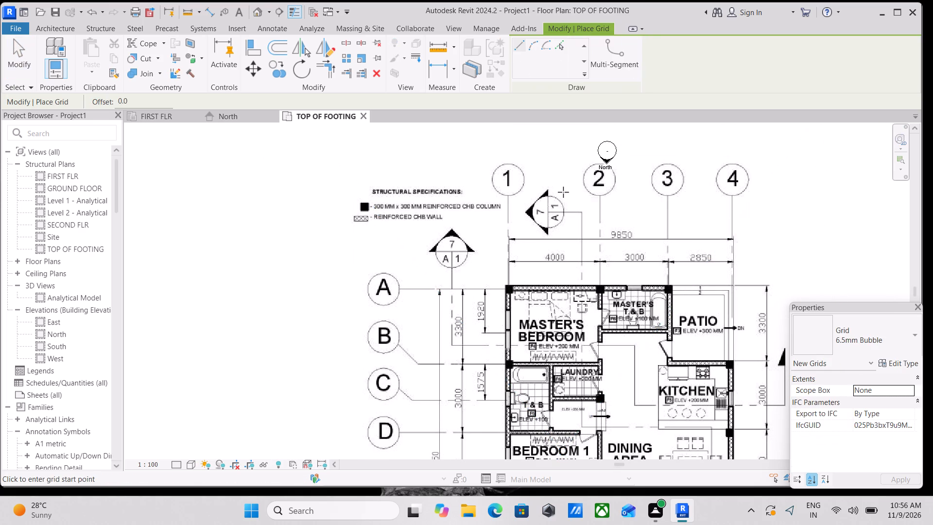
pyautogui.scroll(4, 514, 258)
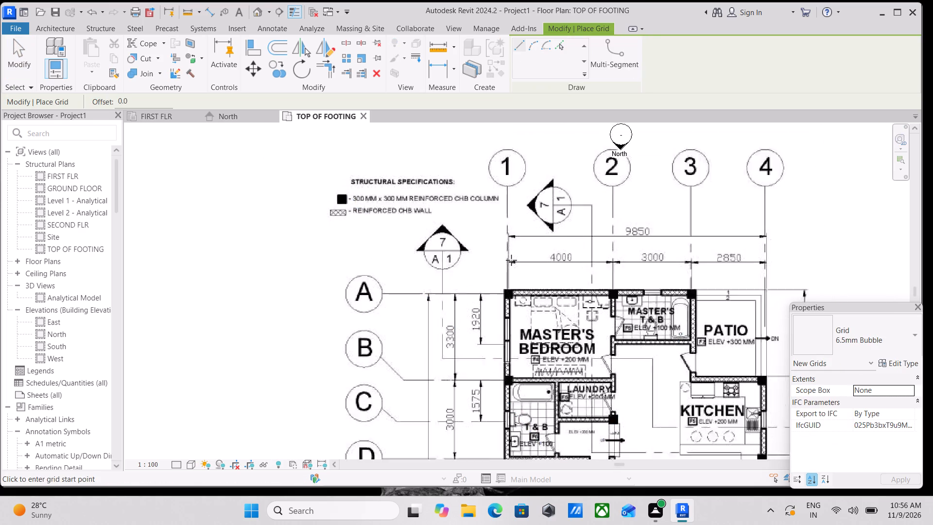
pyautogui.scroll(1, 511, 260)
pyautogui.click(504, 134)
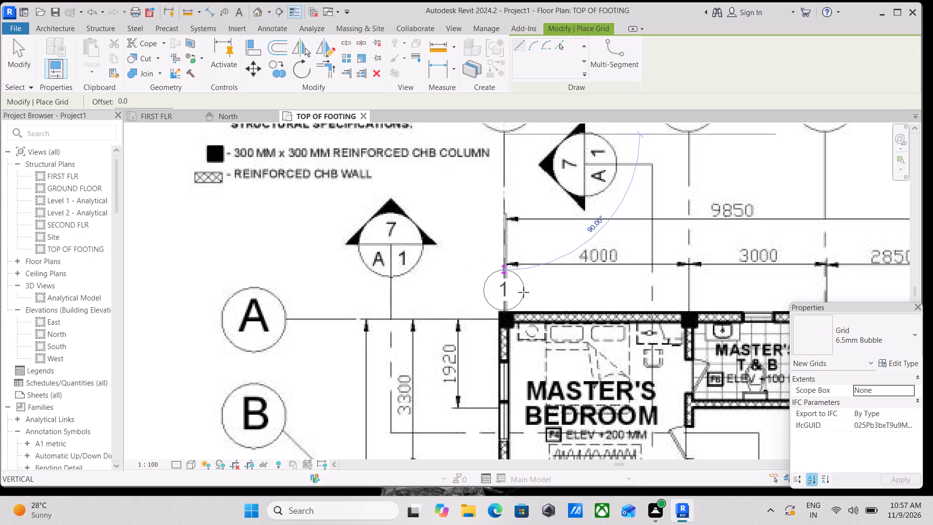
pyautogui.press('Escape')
# Examine the floor plan from the axis 1 bubble down to the carport and back, checking where axis 1 runs.
pyautogui.scroll(-2, 507, 250)
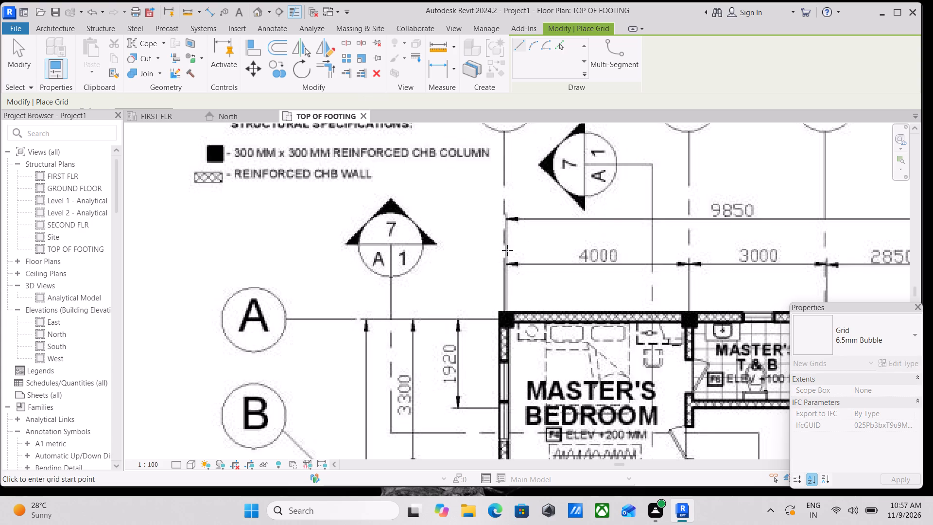
pyautogui.scroll(-5, 507, 250)
pyautogui.write('CA')
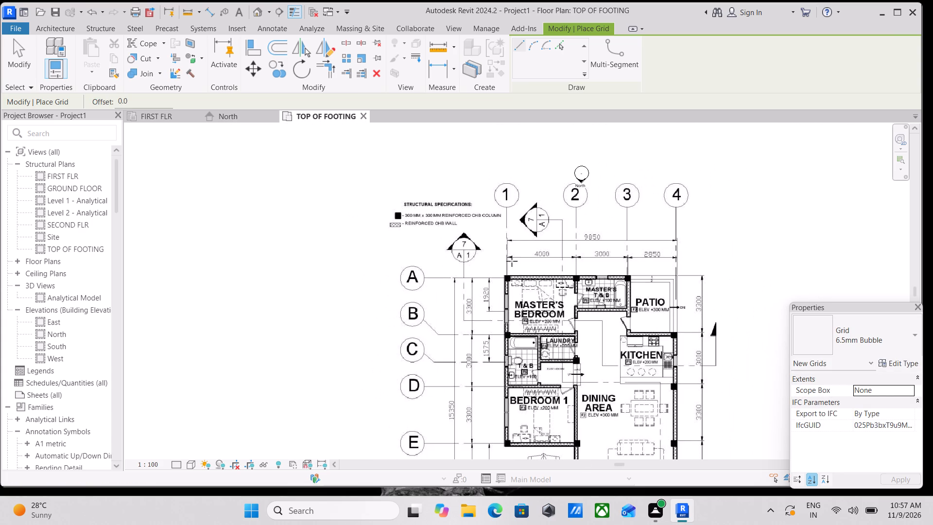
pyautogui.moveTo(512, 321); pyautogui.dragTo(529, 181, button='middle')
pyautogui.scroll(1, 521, 307)
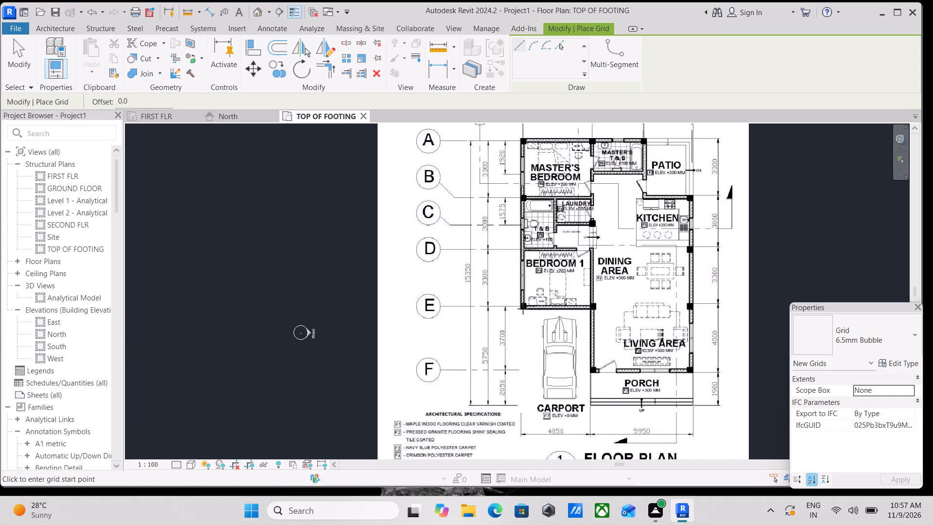
pyautogui.scroll(3, 523, 309)
pyautogui.scroll(-3, 525, 315)
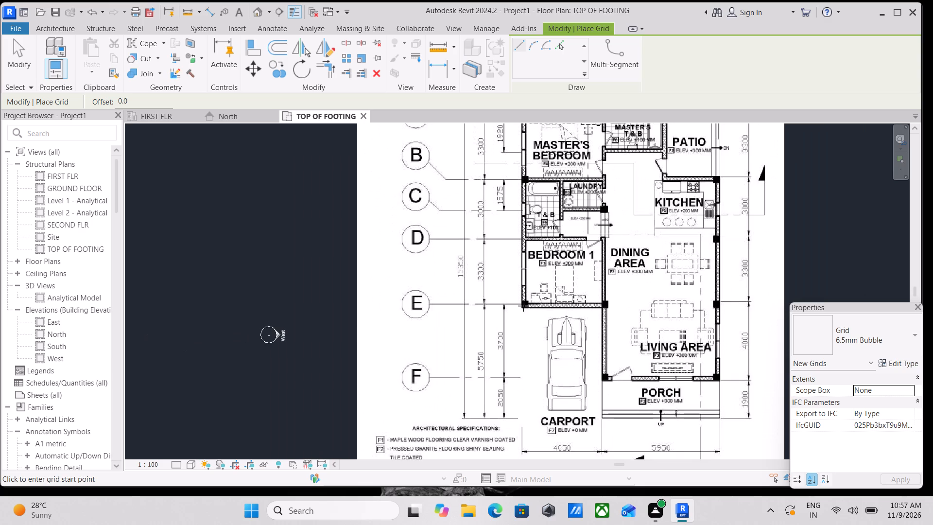
pyautogui.scroll(2, 522, 302)
pyautogui.moveTo(526, 289); pyautogui.dragTo(526, 448, button='middle')
pyautogui.moveTo(553, 208); pyautogui.dragTo(550, 339, button='middle')
pyautogui.scroll(-1, 553, 208)
pyautogui.scroll(4, 514, 232)
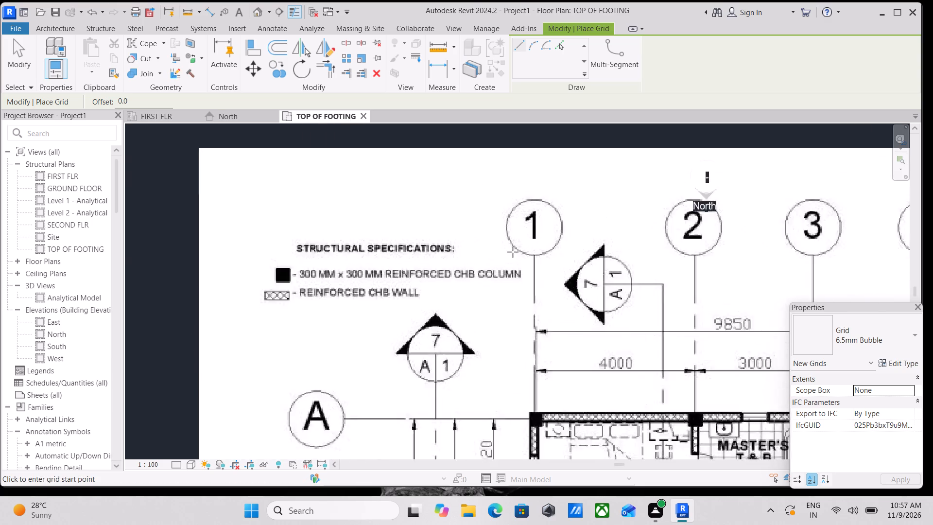
pyautogui.scroll(4, 513, 252)
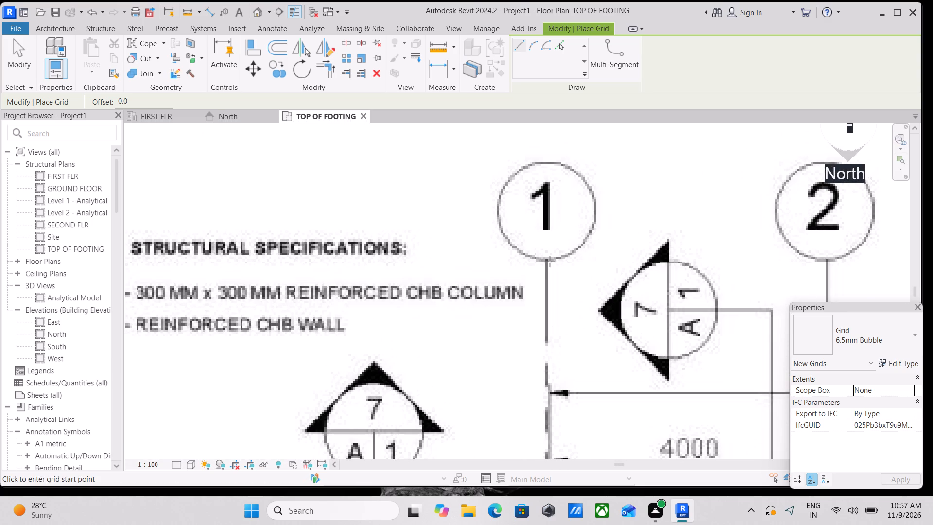
pyautogui.write('CA')
# Draw a vertical grid along axis 1 of the floor plan, from its bubble down to below the architectural specifications.
pyautogui.scroll(-5, 550, 262)
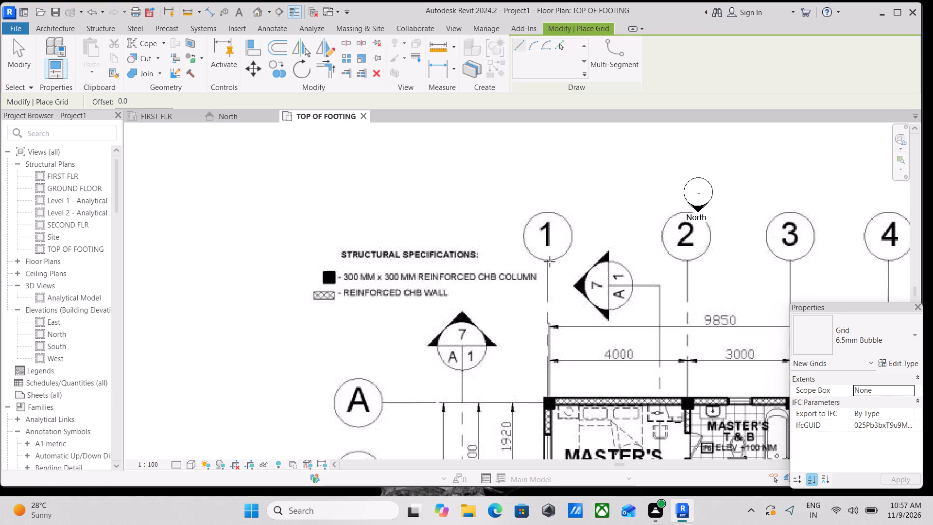
pyautogui.scroll(-1, 550, 262)
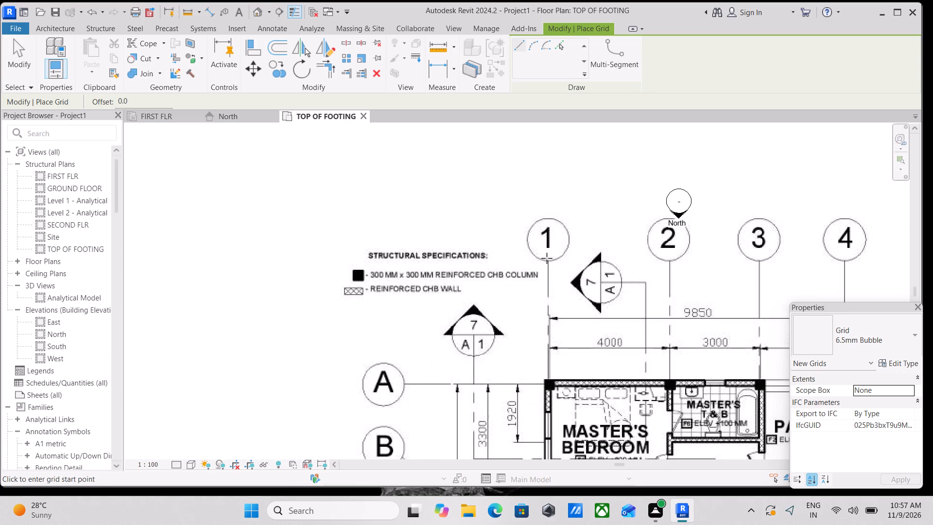
pyautogui.click(547, 258)
pyautogui.moveTo(539, 372); pyautogui.dragTo(555, 195, button='middle')
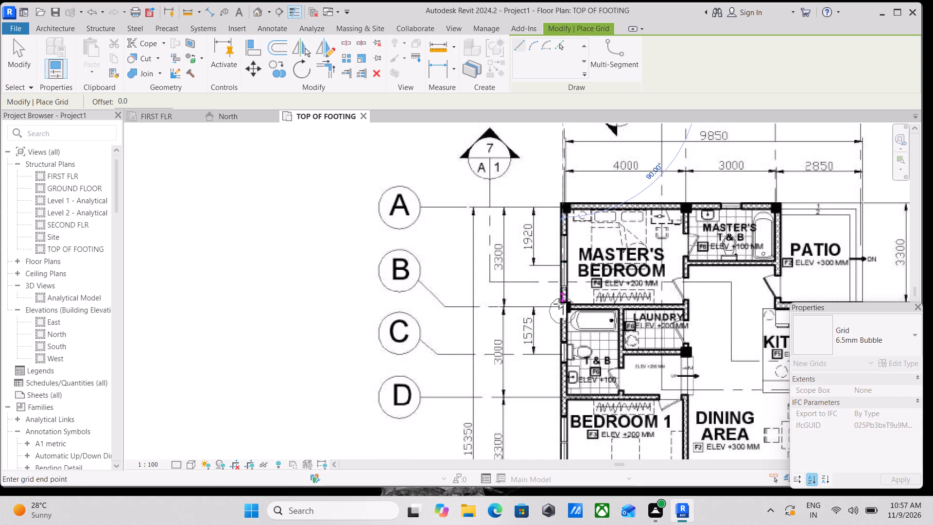
pyautogui.scroll(-2, 566, 322)
pyautogui.moveTo(566, 322); pyautogui.dragTo(595, 192, button='middle')
pyautogui.moveTo(606, 341); pyautogui.dragTo(612, 238, button='middle')
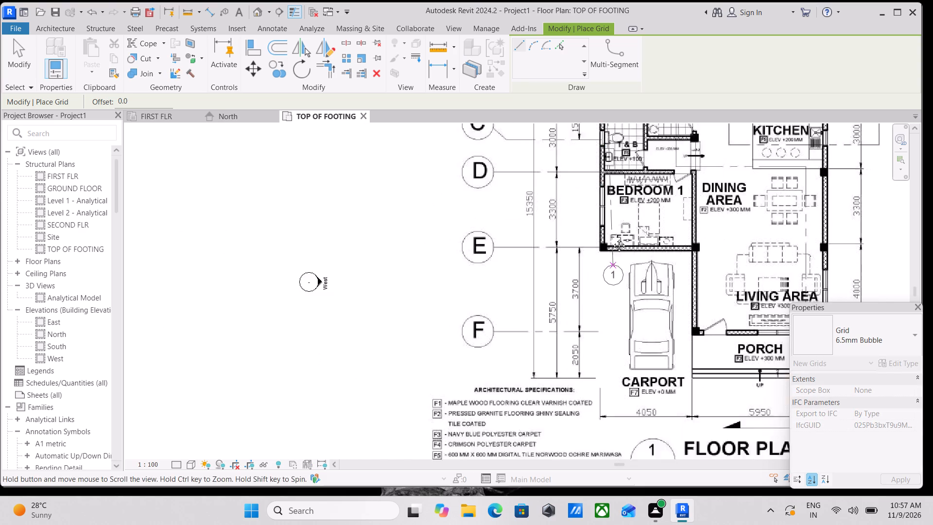
pyautogui.moveTo(612, 238); pyautogui.dragTo(610, 223, button='middle')
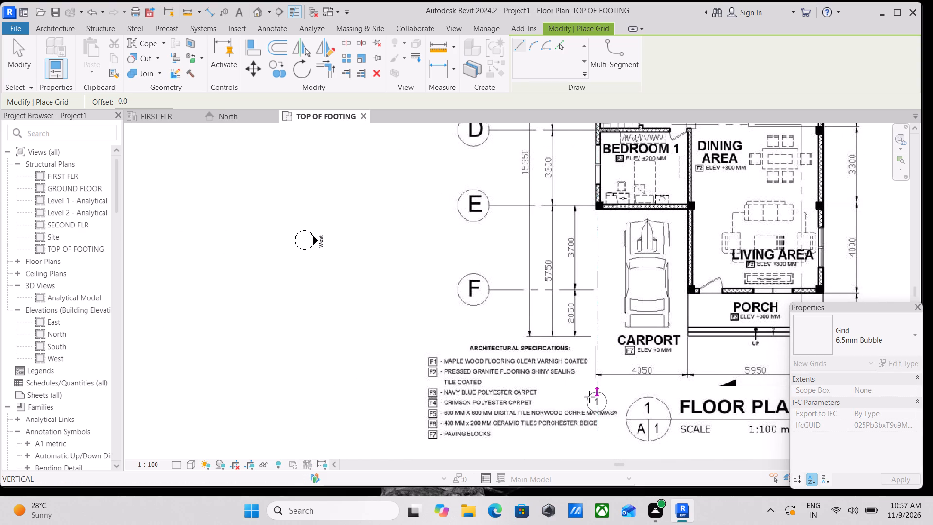
pyautogui.scroll(-2, 587, 427)
pyautogui.moveTo(587, 427); pyautogui.dragTo(602, 357, button='middle')
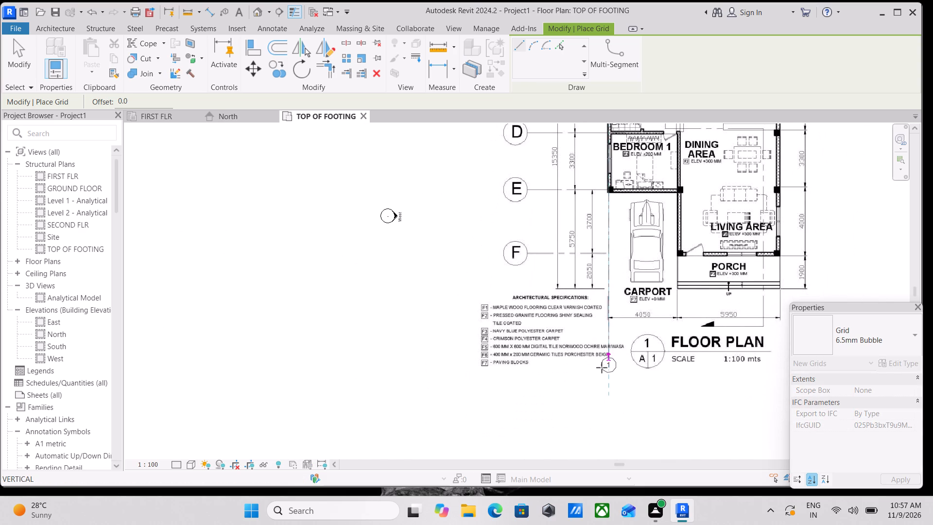
pyautogui.click(608, 382)
pyautogui.press('Escape')
# Nudge the new vertical grid two increments right so that it lies on the floor plan image's axis 1 line.
pyautogui.scroll(2, 621, 208)
pyautogui.moveTo(620, 205); pyautogui.dragTo(601, 373, button='middle')
pyautogui.press('Escape')
pyautogui.moveTo(608, 218); pyautogui.dragTo(590, 338, button='middle')
pyautogui.scroll(5, 565, 227)
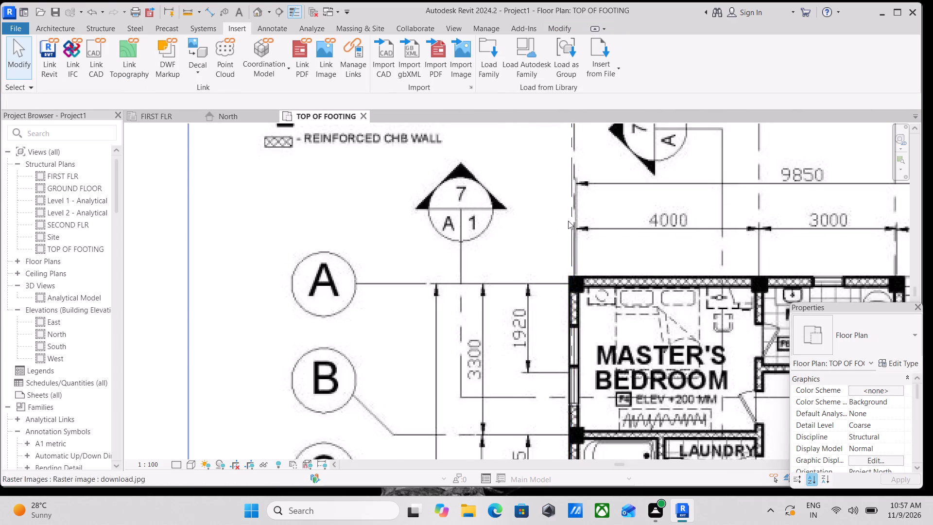
pyautogui.scroll(3, 568, 221)
pyautogui.press('Escape')
pyautogui.moveTo(604, 201); pyautogui.dragTo(575, 333, button='middle')
pyautogui.scroll(1, 576, 333)
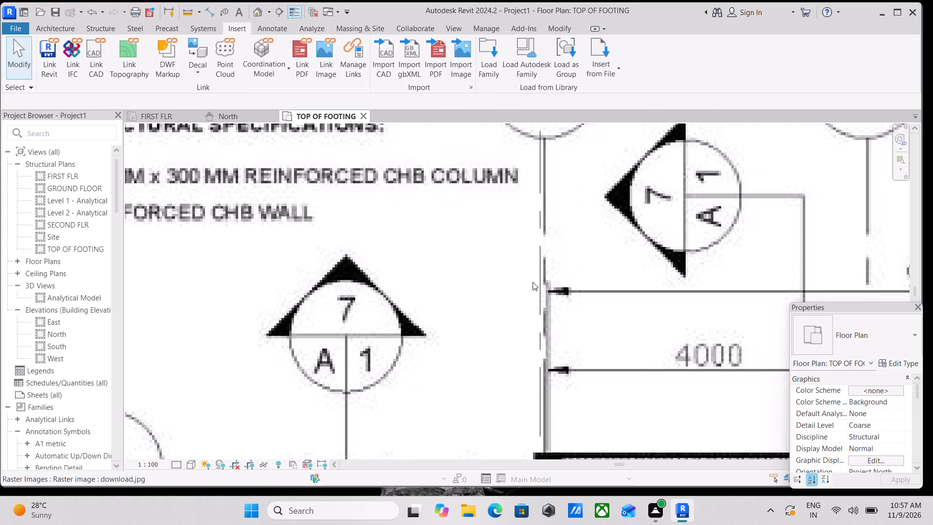
pyautogui.click(539, 299)
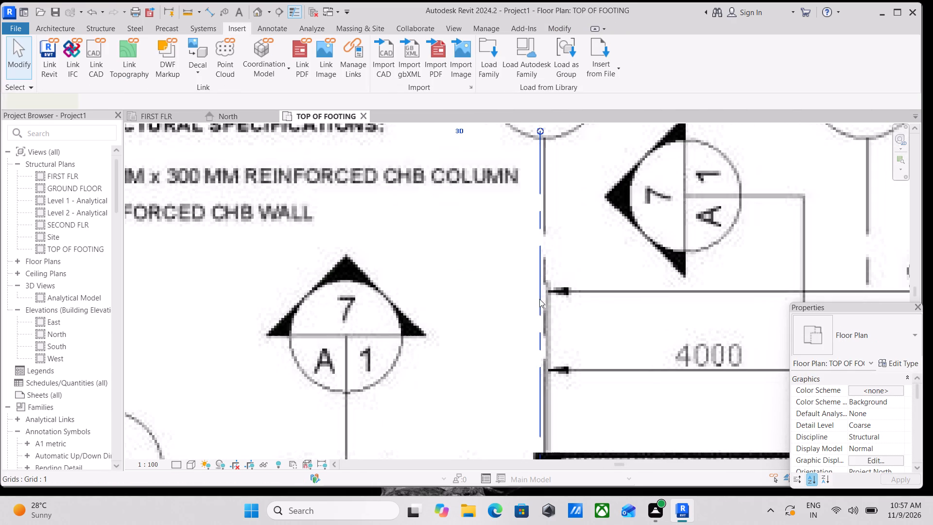
pyautogui.press('Right')
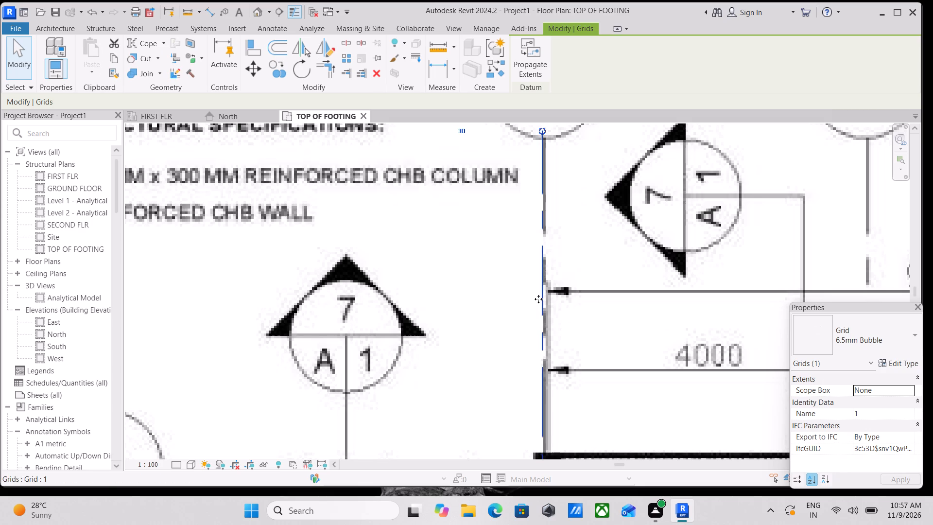
pyautogui.press('Right')
pyautogui.scroll(-3, 543, 296)
pyautogui.moveTo(643, 254); pyautogui.dragTo(602, 207, button='middle')
pyautogui.press('Escape')
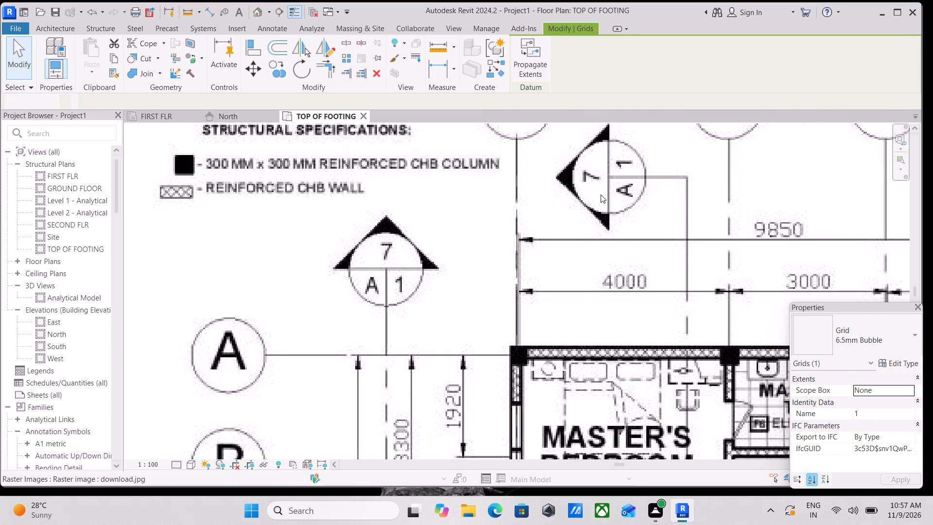
# Shorten the upper end of the axis 1 grid to just below the floor plan image's bubble 1.
pyautogui.scroll(-13, 598, 196)
pyautogui.moveTo(607, 258); pyautogui.dragTo(606, 179, button='middle')
pyautogui.scroll(4, 600, 246)
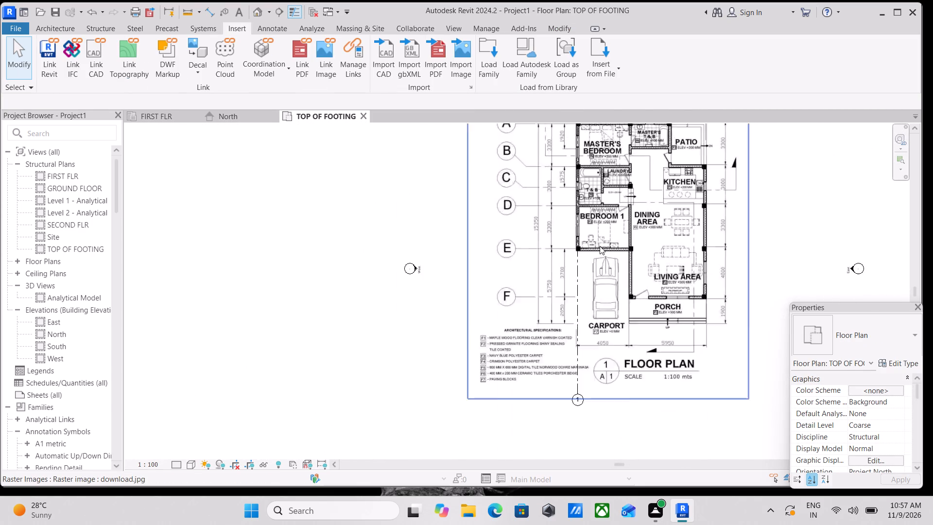
pyautogui.scroll(-1, 605, 238)
pyautogui.moveTo(605, 238); pyautogui.dragTo(603, 389, button='middle')
pyautogui.scroll(3, 586, 211)
pyautogui.scroll(4, 570, 289)
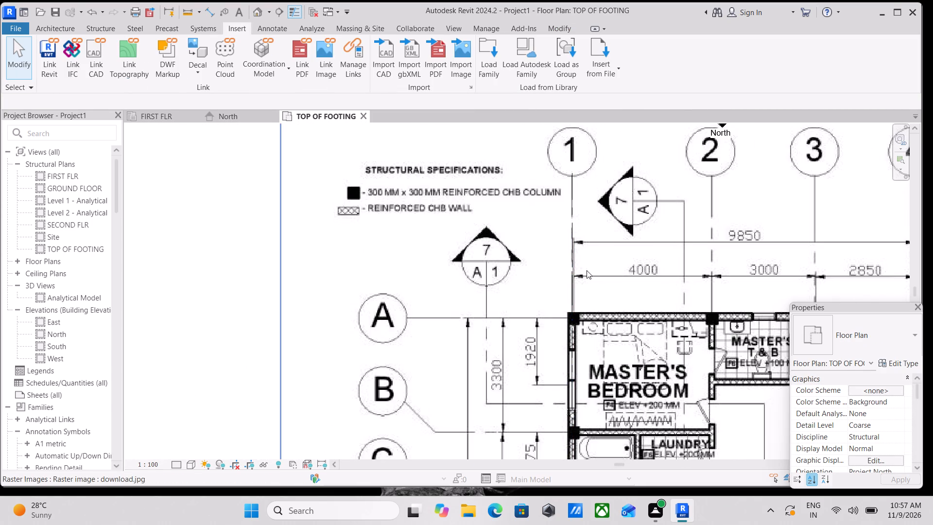
pyautogui.scroll(1, 570, 261)
pyautogui.moveTo(570, 261); pyautogui.dragTo(514, 276, button='middle')
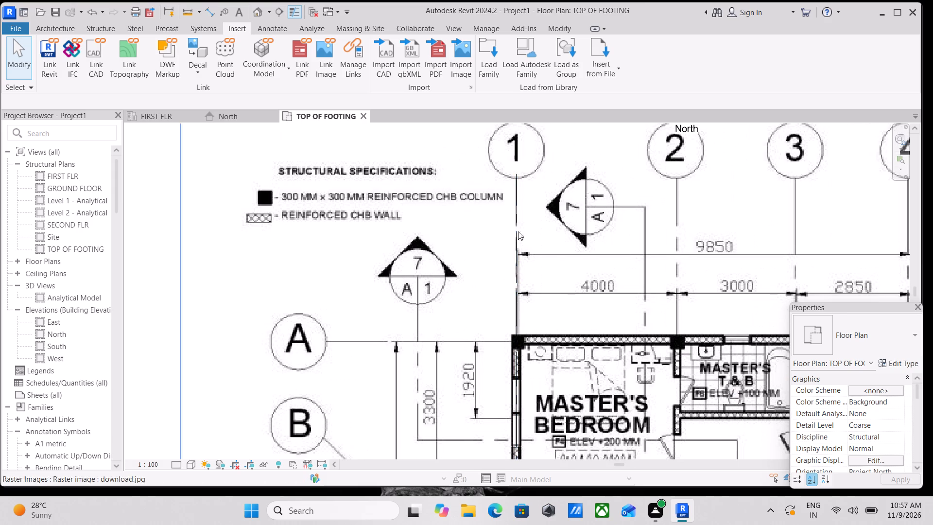
pyautogui.click(516, 182)
pyautogui.moveTo(514, 171); pyautogui.dragTo(514, 184)
pyautogui.press('Escape')
pyautogui.scroll(1, 522, 214)
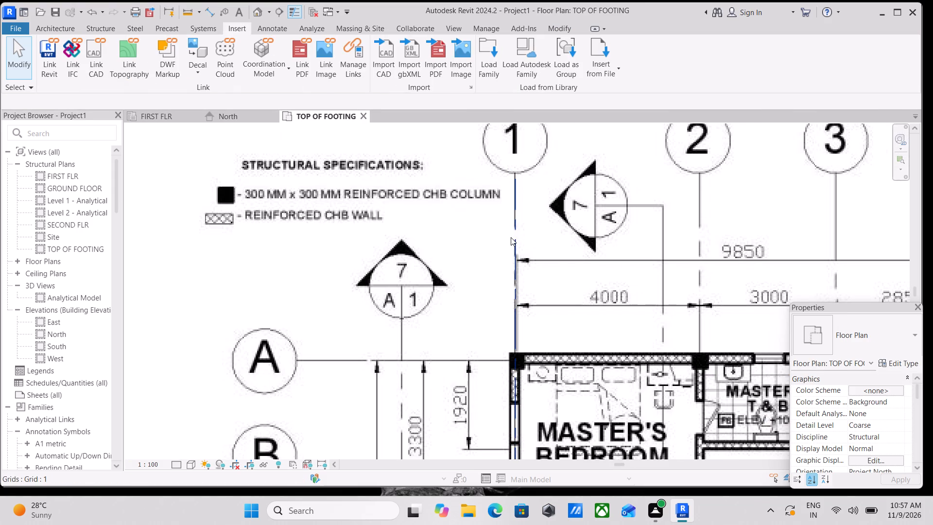
# Place a vertical grid with Pick Lines at a 4000 mm offset from the axis 1 grid, towards axis 2.
pyautogui.write('GR')
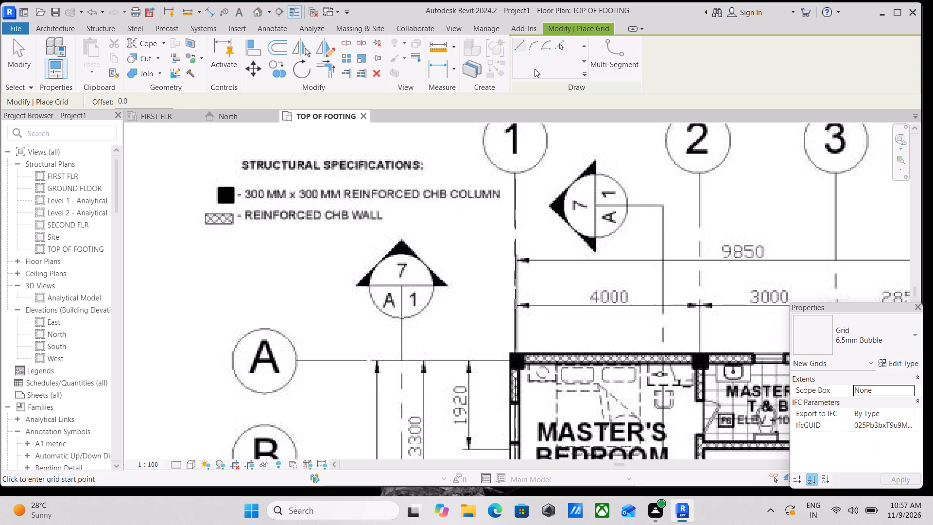
pyautogui.click(560, 45)
pyautogui.scroll(-1, 609, 278)
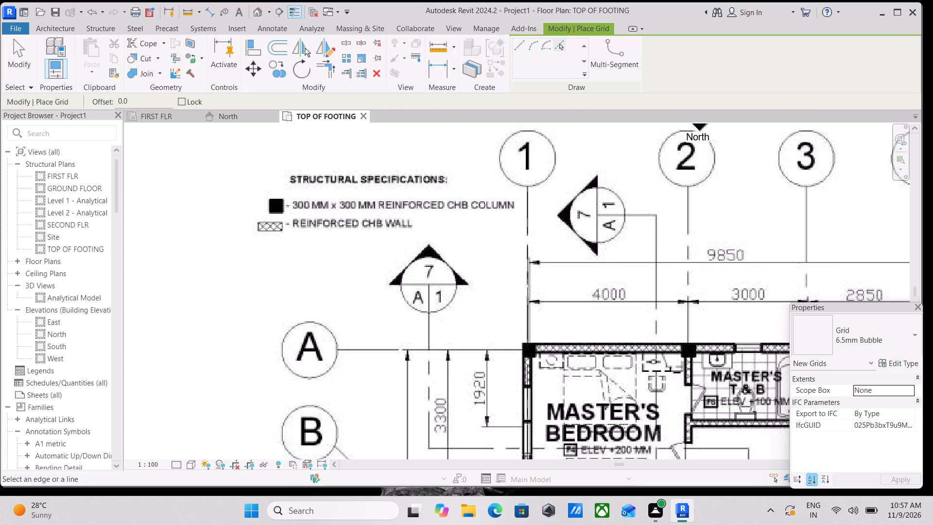
pyautogui.moveTo(153, 102); pyautogui.dragTo(68, 106)
pyautogui.write('400')
pyautogui.write('0MM')
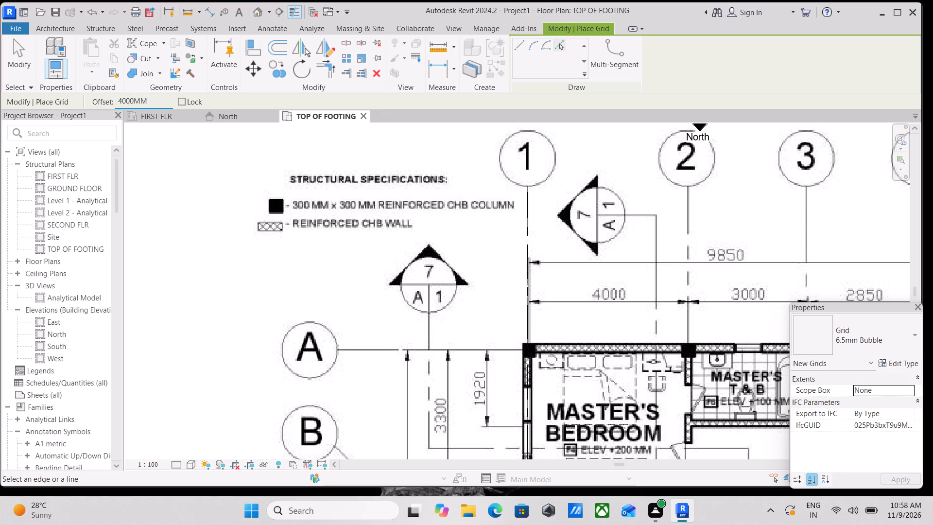
pyautogui.press('Return')
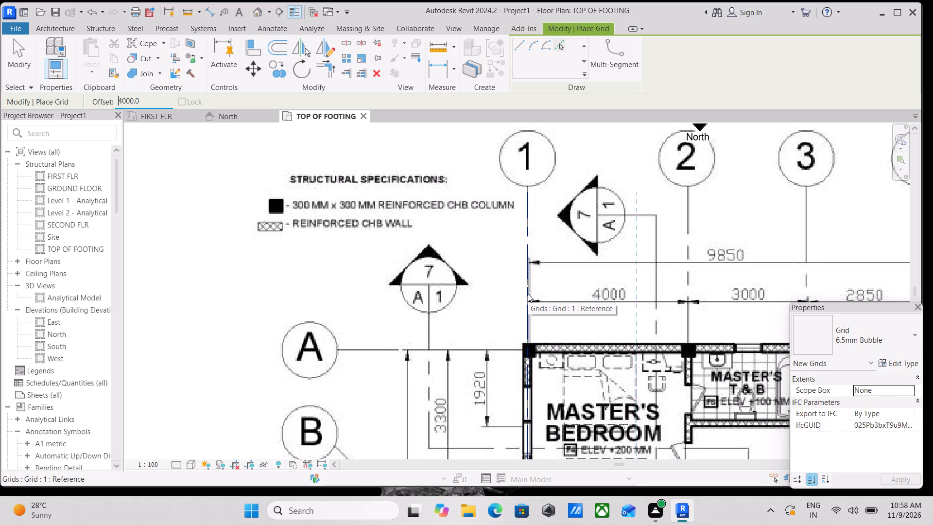
pyautogui.click(528, 294)
pyautogui.scroll(-1, 688, 289)
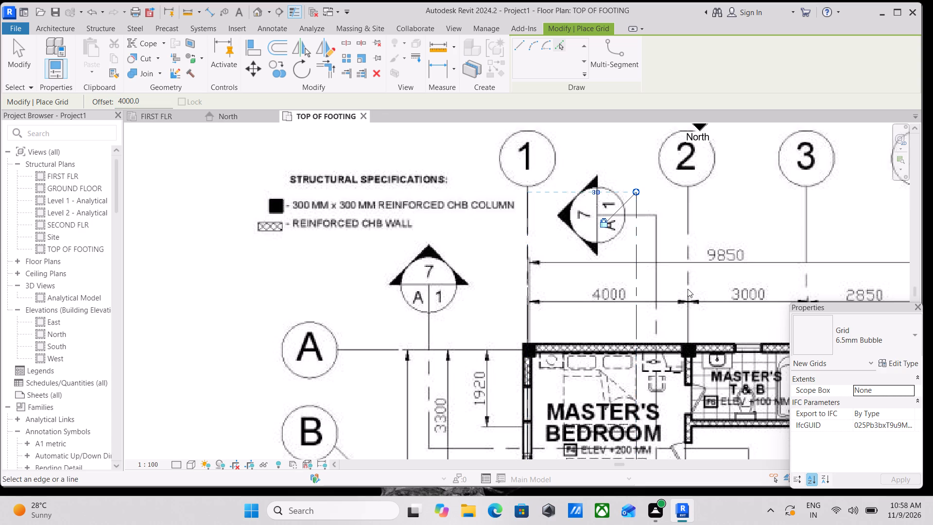
pyautogui.moveTo(688, 289); pyautogui.dragTo(547, 259, button='middle')
pyautogui.press('Escape')
pyautogui.scroll(-3, 576, 228)
pyautogui.press('Escape')
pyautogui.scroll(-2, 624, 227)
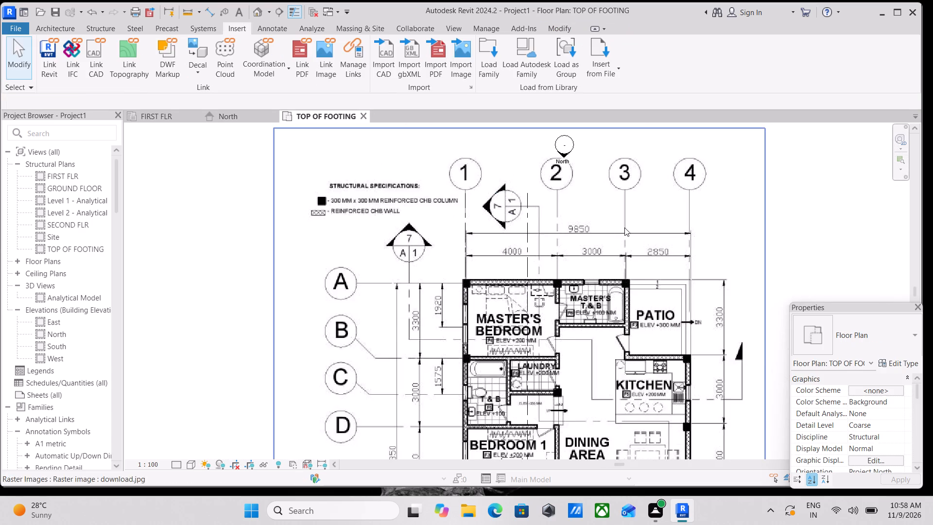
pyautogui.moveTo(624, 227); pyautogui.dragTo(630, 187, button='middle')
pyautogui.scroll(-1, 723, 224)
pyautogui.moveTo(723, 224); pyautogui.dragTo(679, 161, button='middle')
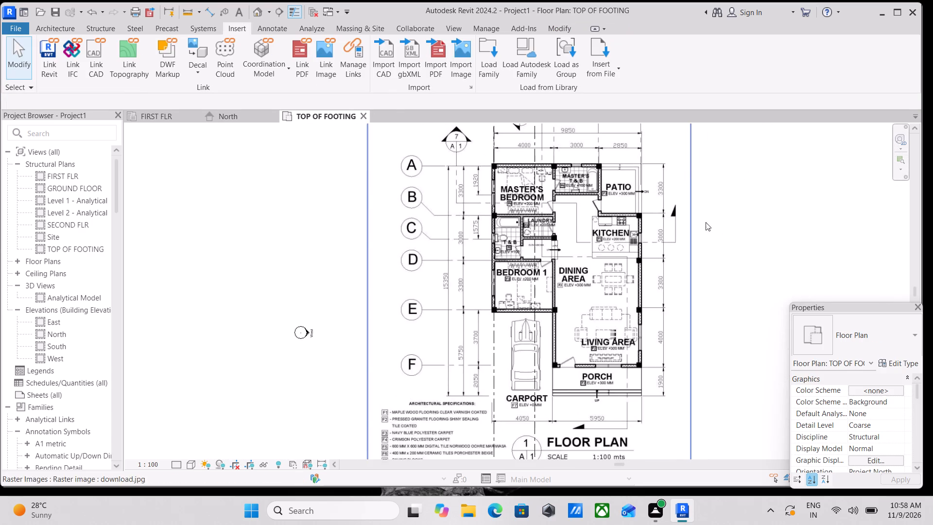
# Scale the floor plan image down proportionally from its upper right corner to about 30446 mm wide and 39401 mm high.
pyautogui.scroll(-4, 706, 237)
pyautogui.moveTo(705, 251); pyautogui.dragTo(694, 227, button='middle')
pyautogui.scroll(1, 659, 267)
pyautogui.moveTo(659, 267); pyautogui.dragTo(695, 349, button='middle')
pyautogui.scroll(1, 696, 235)
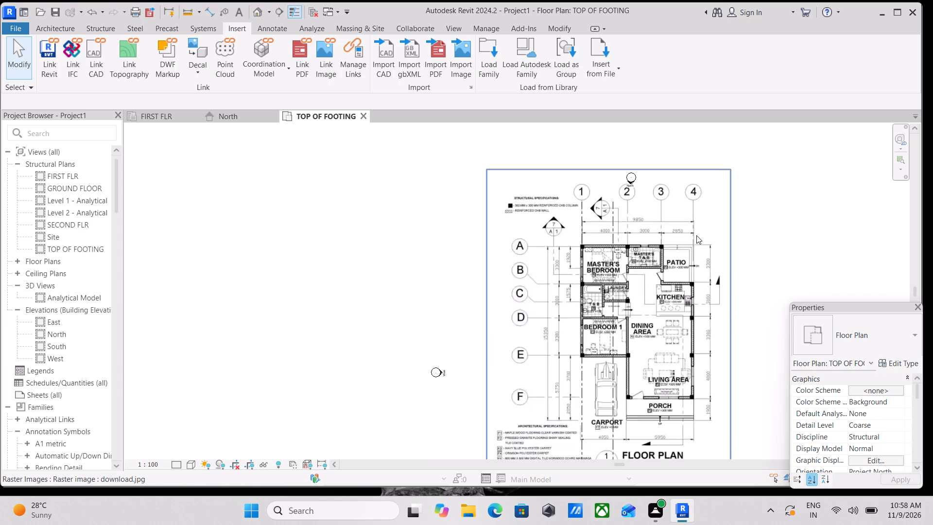
pyautogui.scroll(2, 696, 235)
pyautogui.click(734, 217)
pyautogui.scroll(3, 734, 217)
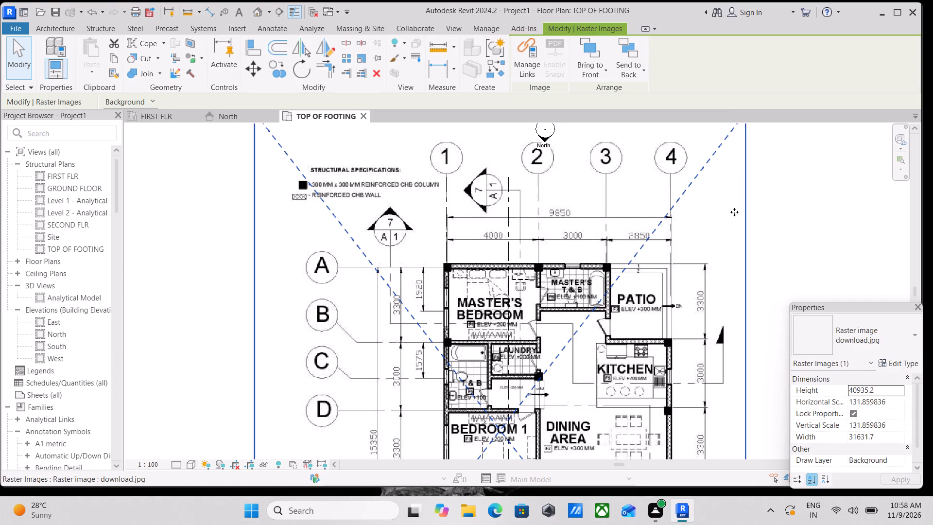
pyautogui.scroll(-1, 734, 179)
pyautogui.moveTo(734, 179); pyautogui.dragTo(718, 230, button='middle')
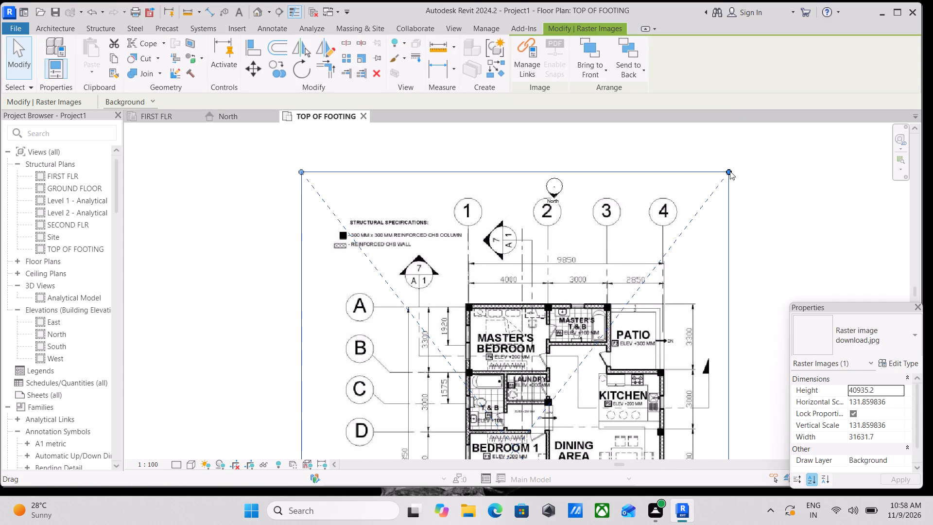
pyautogui.moveTo(730, 171); pyautogui.dragTo(715, 174)
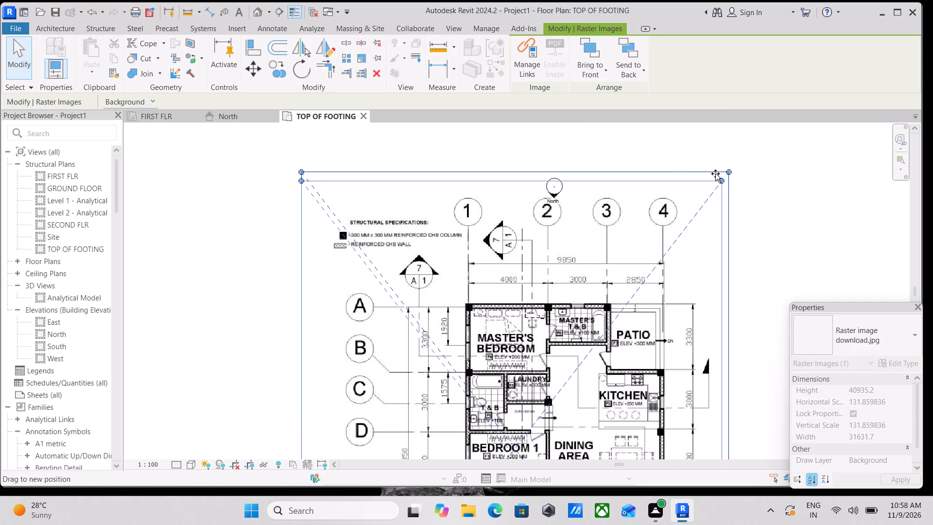
pyautogui.moveTo(715, 174); pyautogui.dragTo(696, 177)
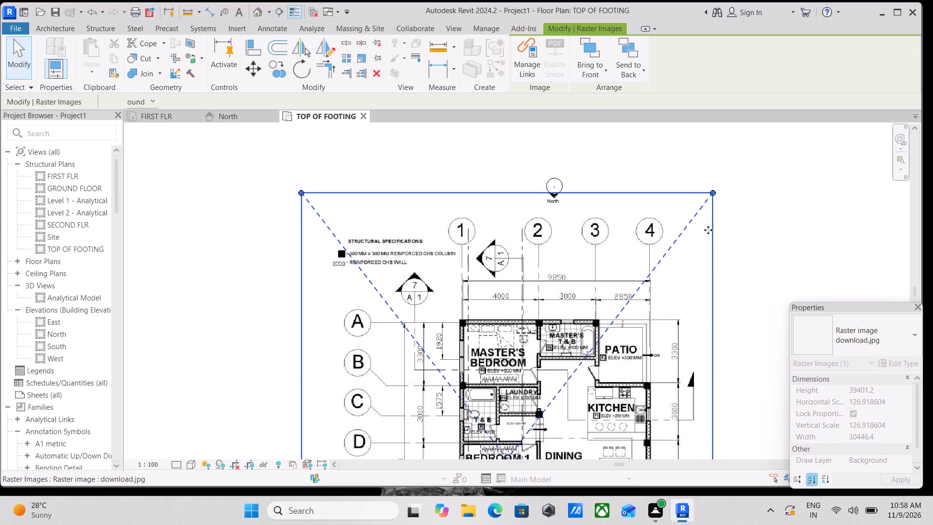
# Shrink the floor plan image further from its upper right corner to about 28971 mm wide and 37491 mm high.
pyautogui.moveTo(703, 261); pyautogui.dragTo(696, 201, button='middle')
pyautogui.scroll(3, 677, 212)
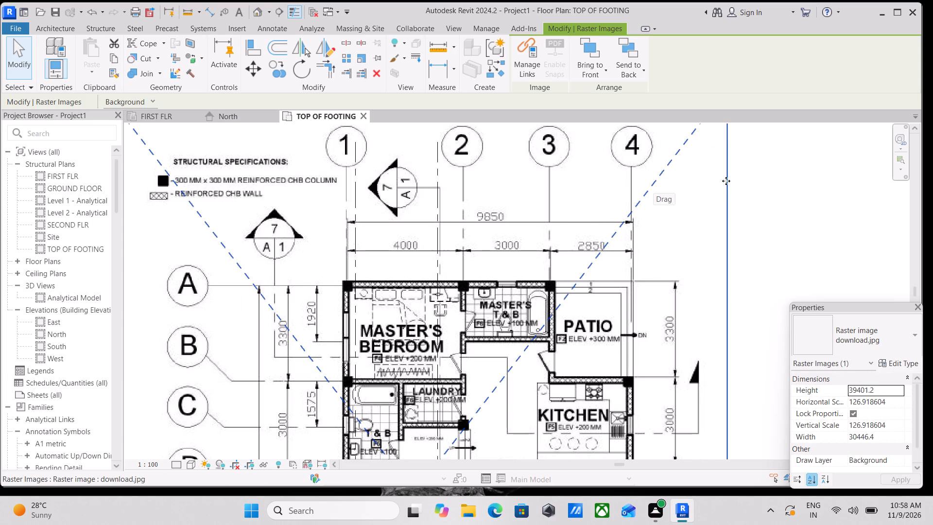
pyautogui.scroll(-3, 724, 193)
pyautogui.moveTo(724, 193); pyautogui.dragTo(727, 207, button='middle')
pyautogui.scroll(2, 558, 250)
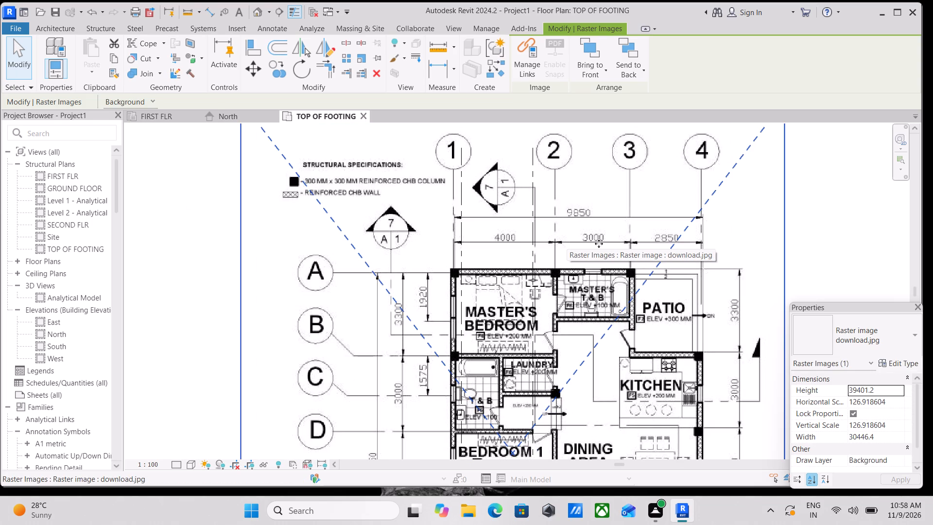
pyautogui.scroll(-1, 726, 163)
pyautogui.moveTo(726, 163); pyautogui.dragTo(702, 212, button='middle')
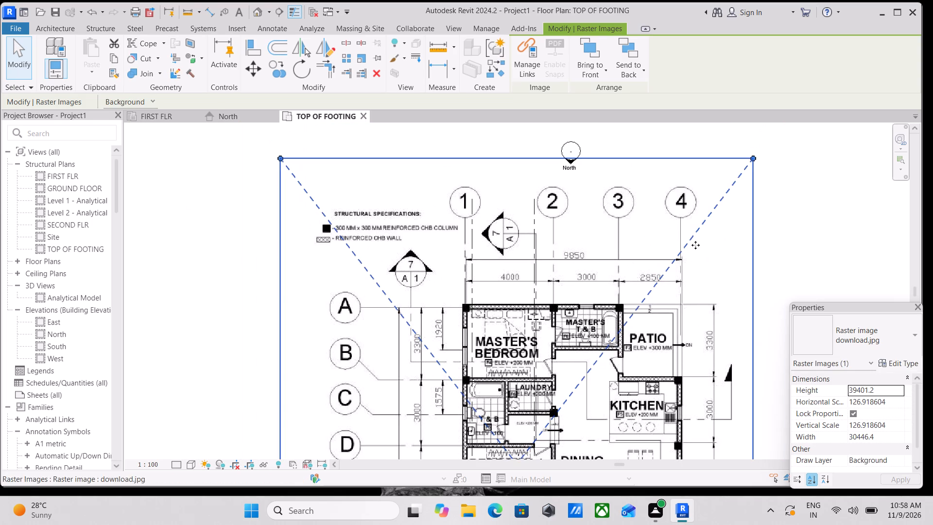
pyautogui.moveTo(646, 255); pyautogui.dragTo(696, 210, button='middle')
pyautogui.scroll(-1, 778, 171)
pyautogui.moveTo(778, 171); pyautogui.dragTo(722, 210, button='middle')
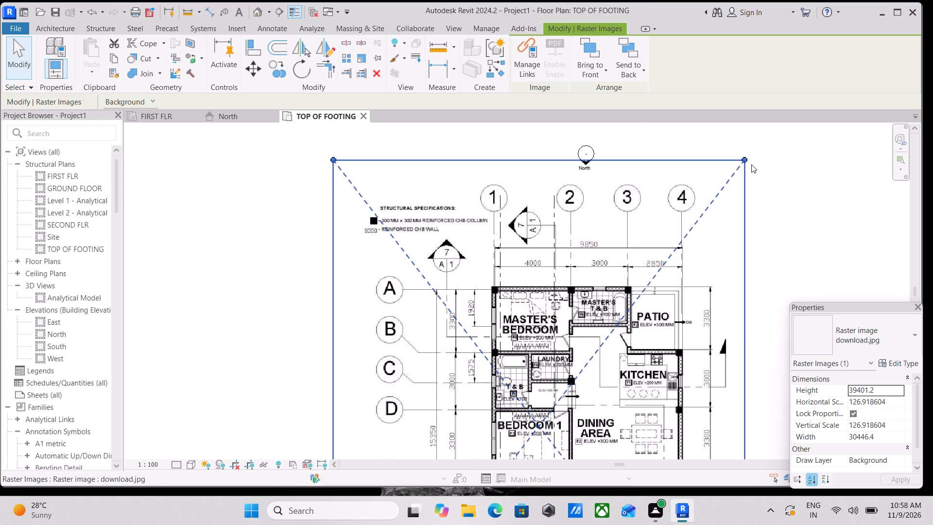
pyautogui.moveTo(744, 156); pyautogui.dragTo(722, 180)
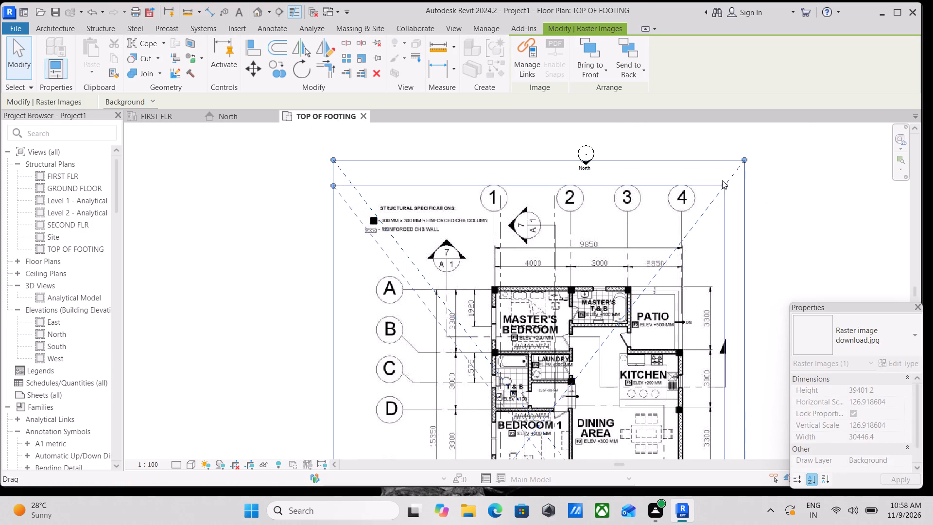
# Nudge the floor plan image five increments right so that its axis 1 line meets the axis 1 grid.
pyautogui.moveTo(627, 252); pyautogui.dragTo(686, 220, button='middle')
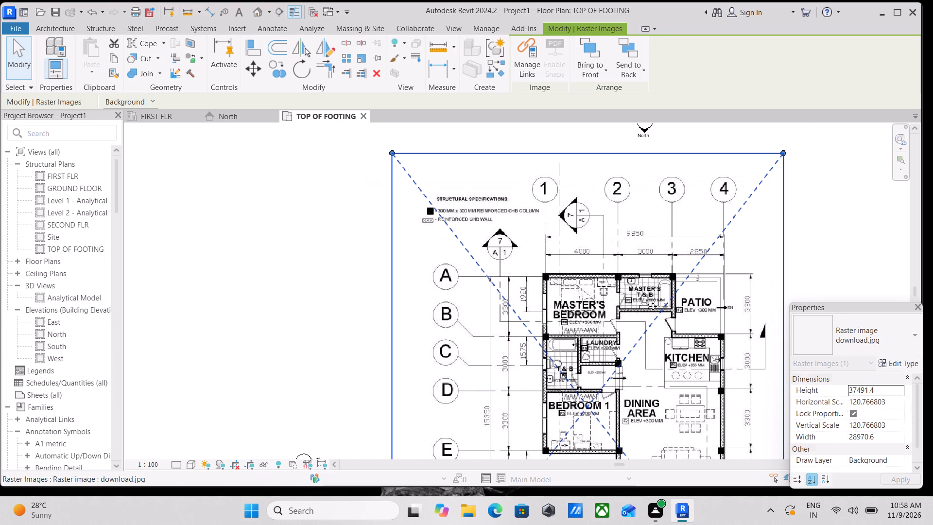
pyautogui.press('Right')
pyautogui.press('Right')
pyautogui.press('Right')
pyautogui.press('Right')
pyautogui.press('Right')
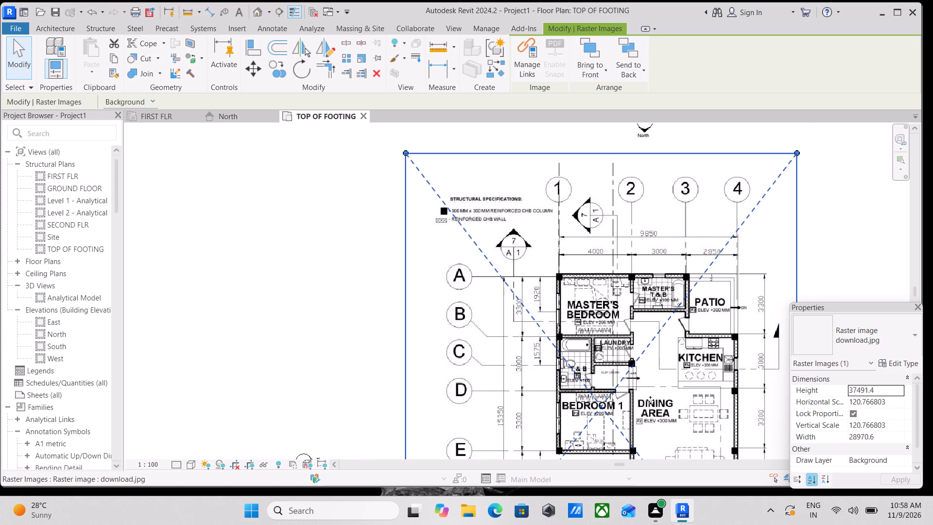
# Shrink the floor plan image again from its upper right corner to about 27661 mm wide and 35797 mm high.
pyautogui.scroll(2, 650, 400)
pyautogui.scroll(-2, 709, 301)
pyautogui.moveTo(709, 301); pyautogui.dragTo(676, 330, button='middle')
pyautogui.scroll(1, 676, 330)
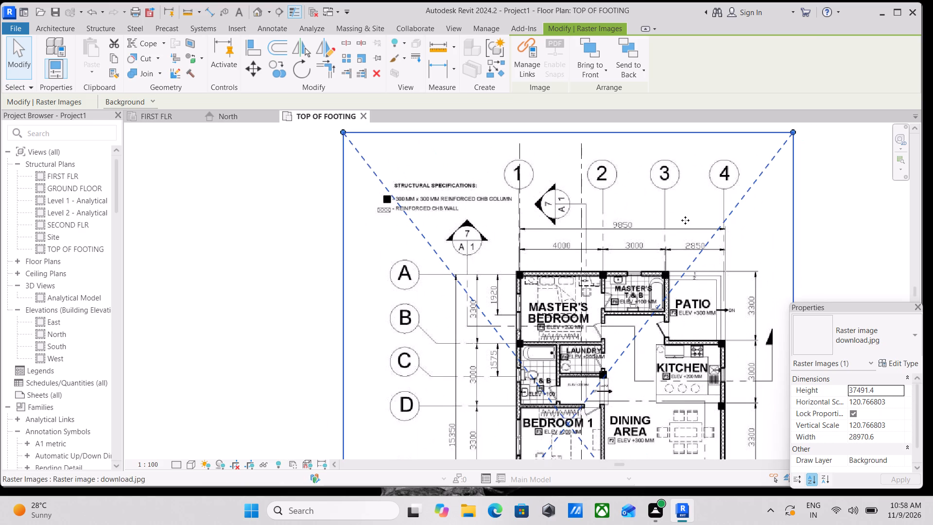
pyautogui.moveTo(685, 220); pyautogui.dragTo(603, 233, button='middle')
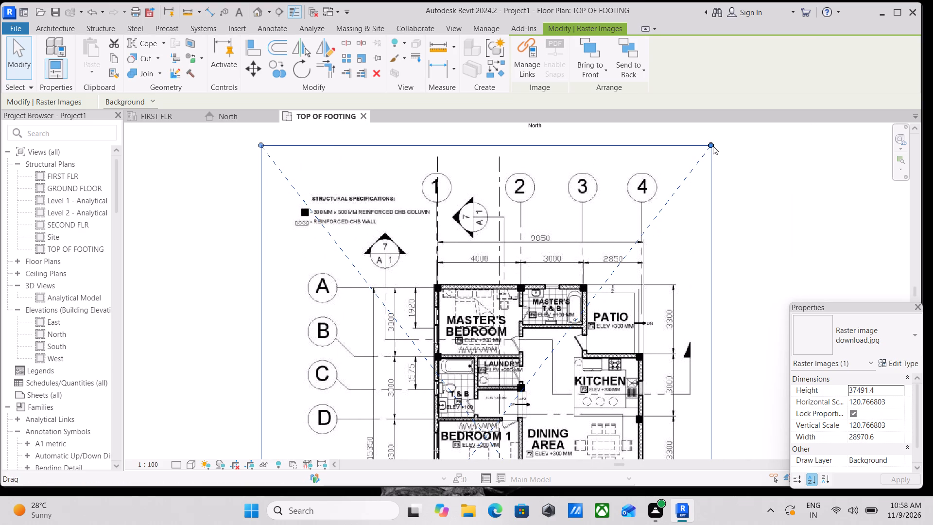
pyautogui.moveTo(713, 146); pyautogui.dragTo(686, 167)
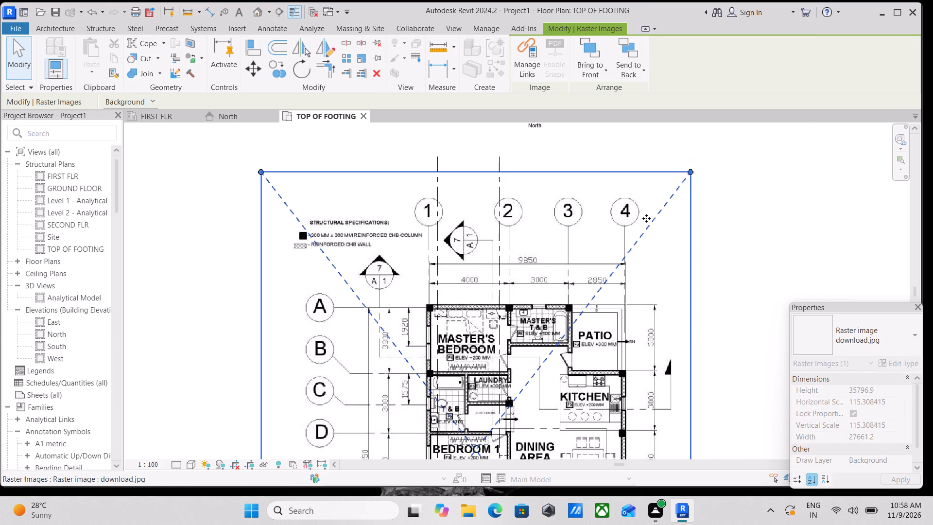
# Reselect the floor plan image and nudge it three increments right to bring its axis 1 line back onto the axis 1 grid.
pyautogui.moveTo(595, 256); pyautogui.dragTo(644, 189, button='middle')
pyautogui.scroll(3, 517, 252)
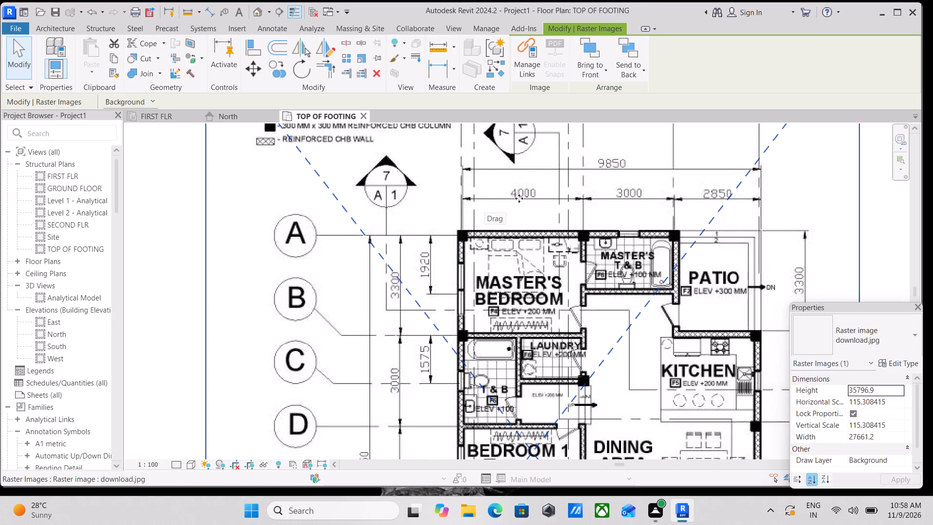
pyautogui.moveTo(519, 198); pyautogui.dragTo(510, 259, button='middle')
pyautogui.press('Escape')
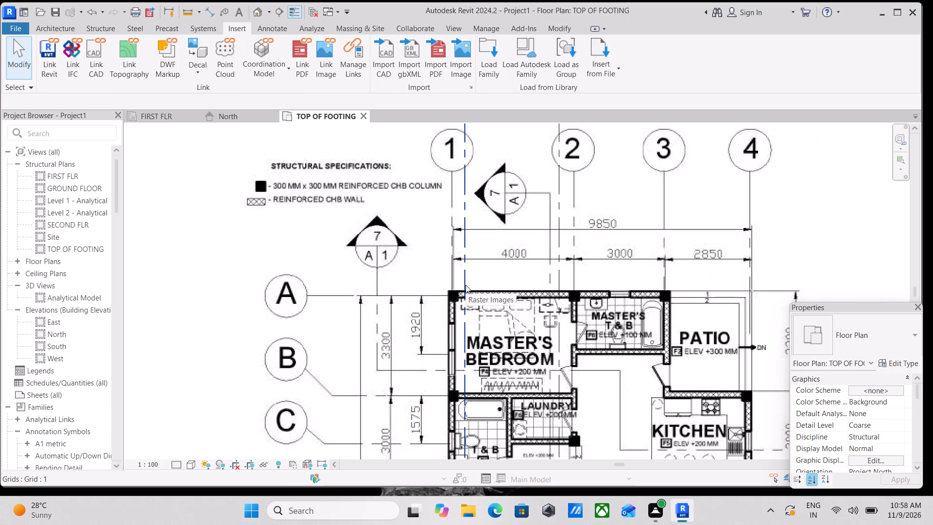
pyautogui.scroll(-2, 604, 255)
pyautogui.moveTo(604, 255); pyautogui.dragTo(569, 275, button='middle')
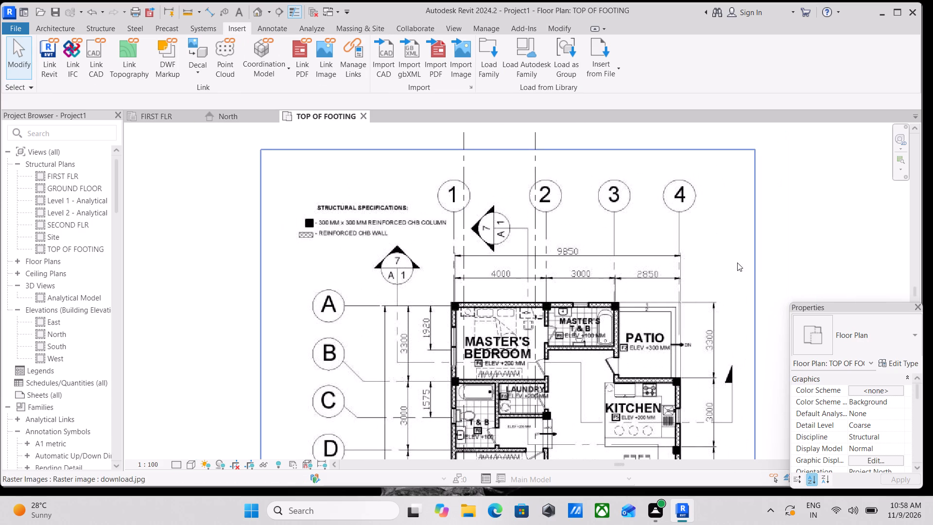
pyautogui.click(750, 266)
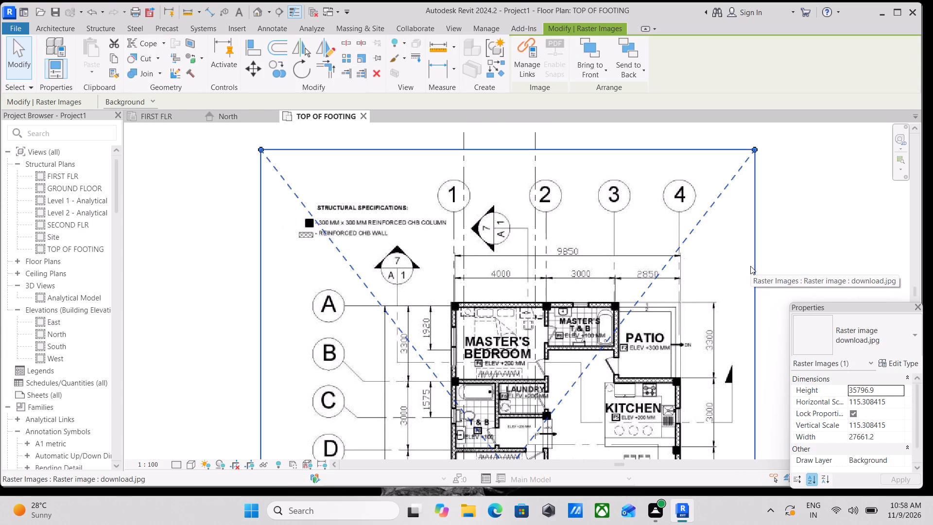
pyautogui.press('Right')
pyautogui.press('Right')
pyautogui.press('Right')
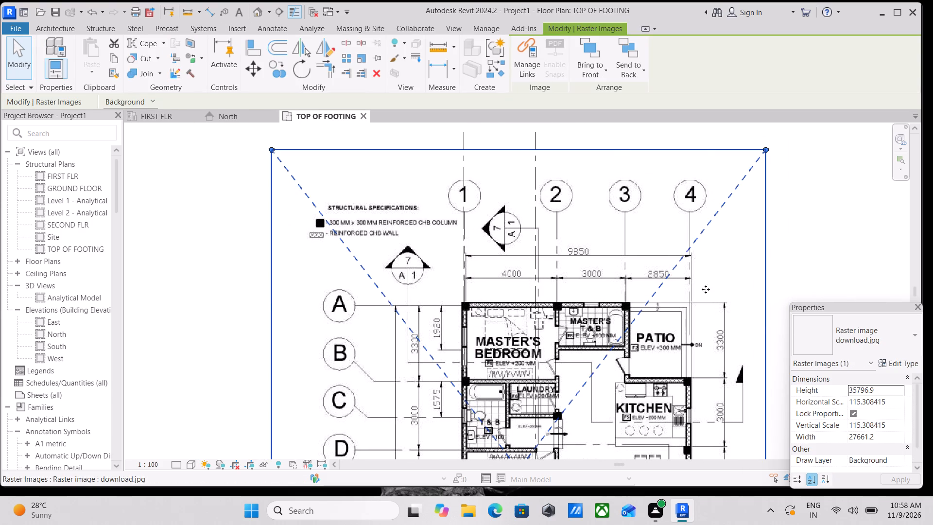
# Examine how the floor plan image's axis 1 and 2 lines and its 4000 dimension align with the two vertical grids.
pyautogui.scroll(2, 651, 314)
pyautogui.scroll(2, 492, 291)
pyautogui.scroll(-1, 571, 246)
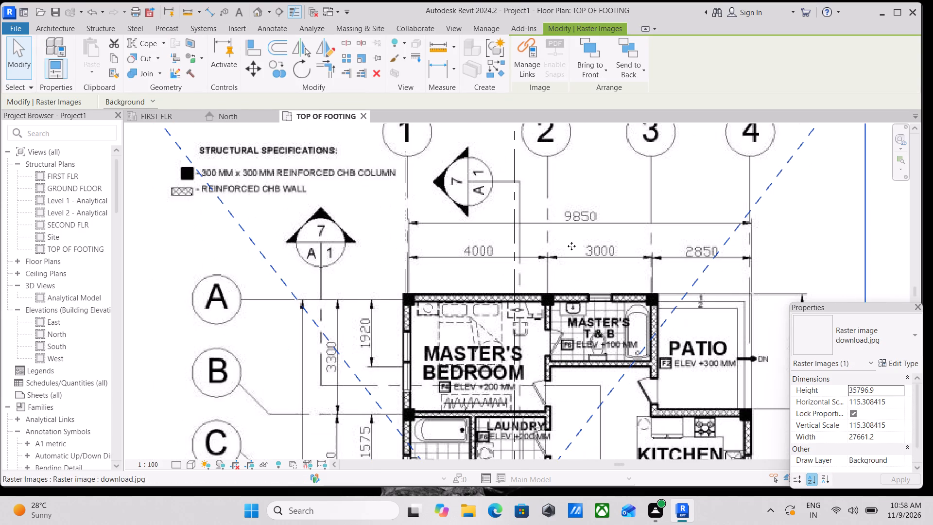
pyautogui.moveTo(571, 246); pyautogui.dragTo(529, 256, button='middle')
pyautogui.scroll(-1, 590, 234)
pyautogui.moveTo(590, 234); pyautogui.dragTo(543, 250, button='middle')
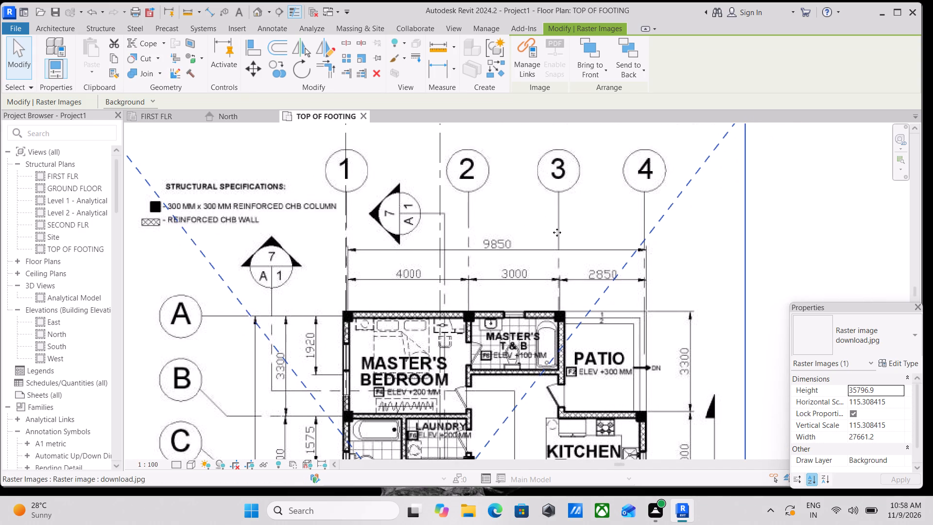
pyautogui.scroll(-1, 560, 229)
pyautogui.moveTo(560, 229); pyautogui.dragTo(528, 258, button='middle')
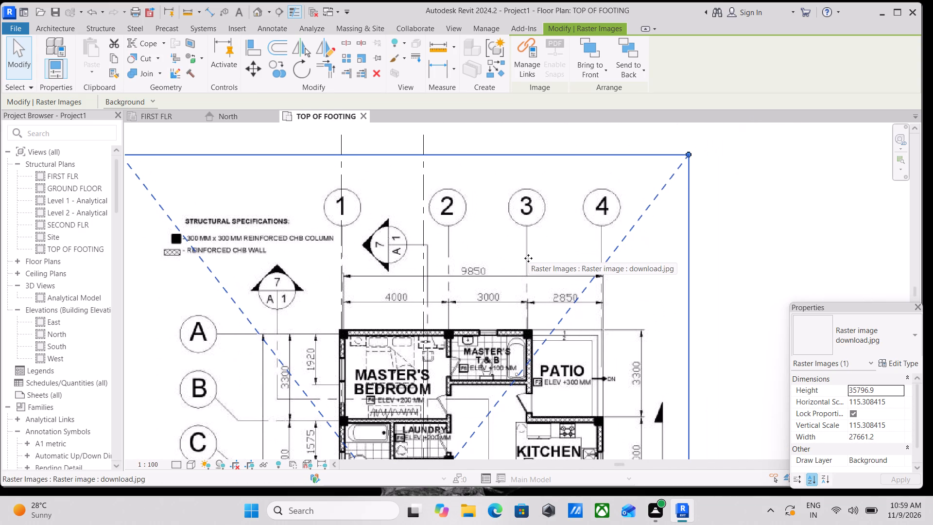
pyautogui.scroll(-2, 598, 225)
pyautogui.moveTo(598, 225); pyautogui.dragTo(527, 246, button='middle')
pyautogui.scroll(3, 397, 342)
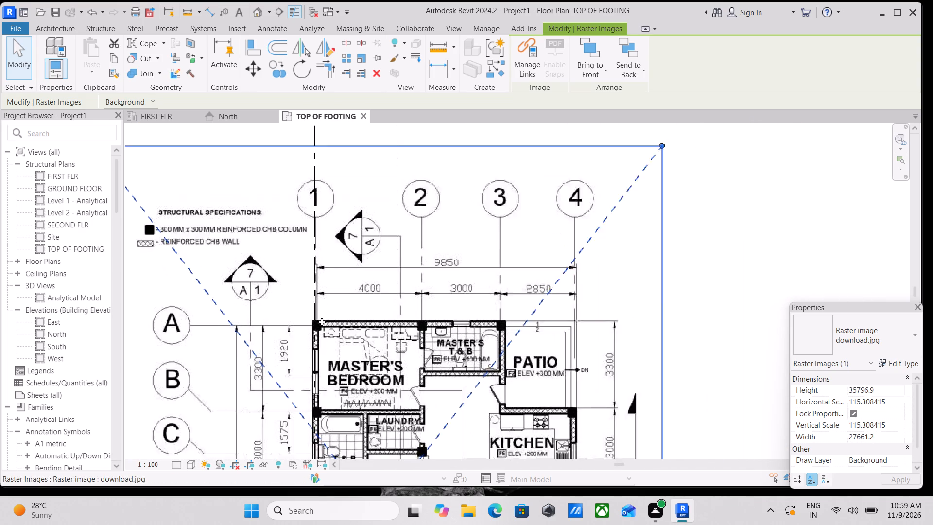
pyautogui.scroll(4, 309, 309)
pyautogui.moveTo(359, 289); pyautogui.dragTo(348, 291, button='middle')
pyautogui.moveTo(311, 291); pyautogui.dragTo(268, 300, button='middle')
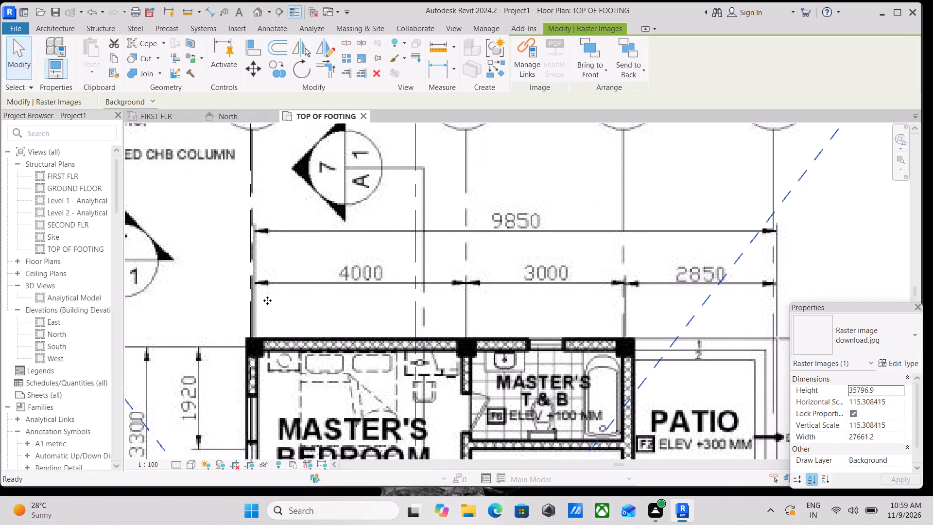
pyautogui.moveTo(270, 309); pyautogui.dragTo(246, 317, button='middle')
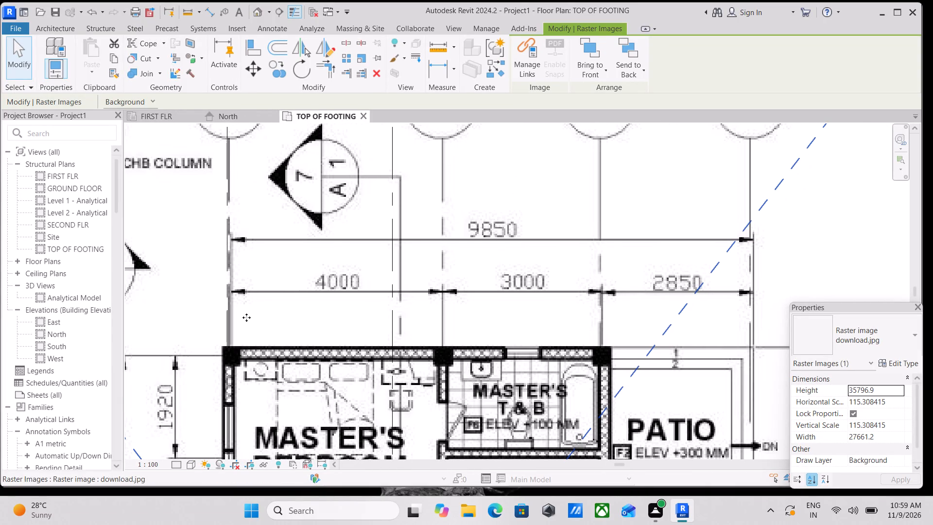
pyautogui.scroll(-3, 246, 317)
pyautogui.moveTo(246, 317); pyautogui.dragTo(242, 322, button='middle')
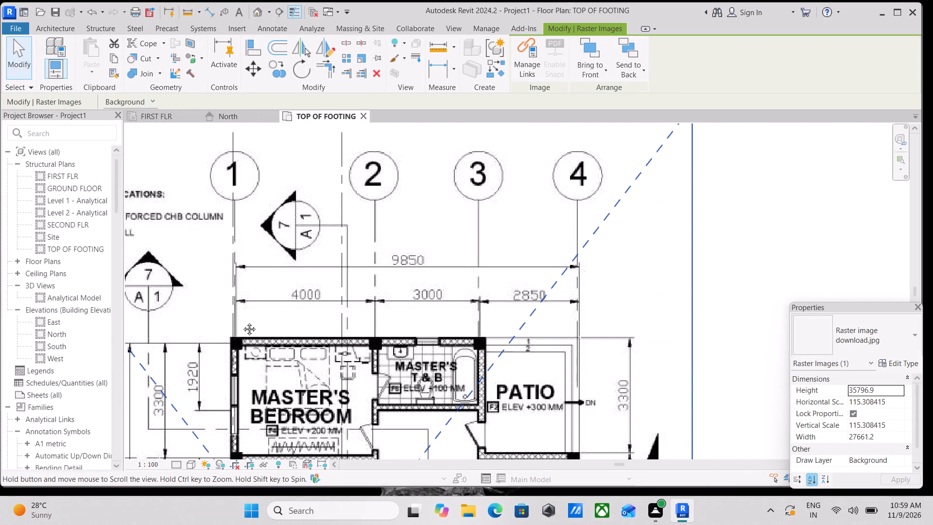
pyautogui.moveTo(242, 322); pyautogui.dragTo(242, 323, button='middle')
pyautogui.press('Escape')
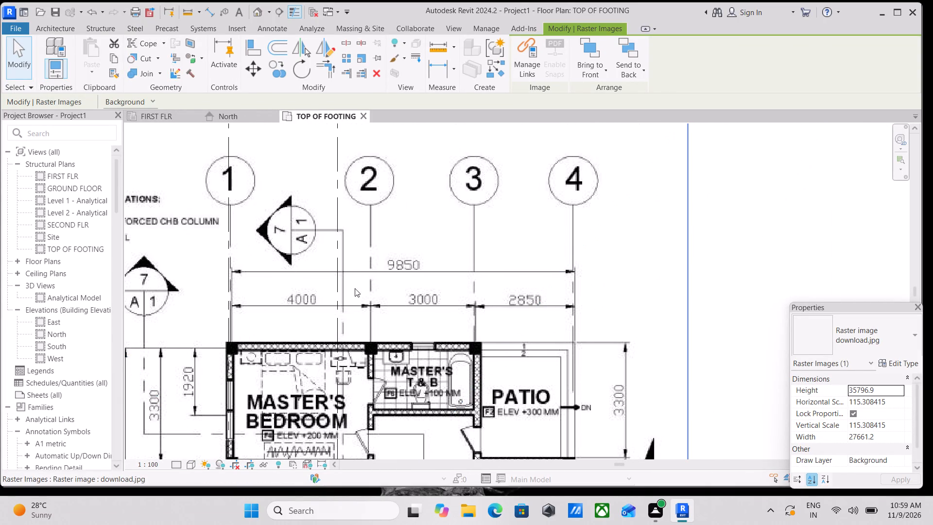
pyautogui.press('Escape')
# Nudge the axis 1 grid a net one increment right onto the image's axis 1 line, 3920 mm from the neighbouring grid.
pyautogui.scroll(2, 231, 319)
pyautogui.click(230, 326)
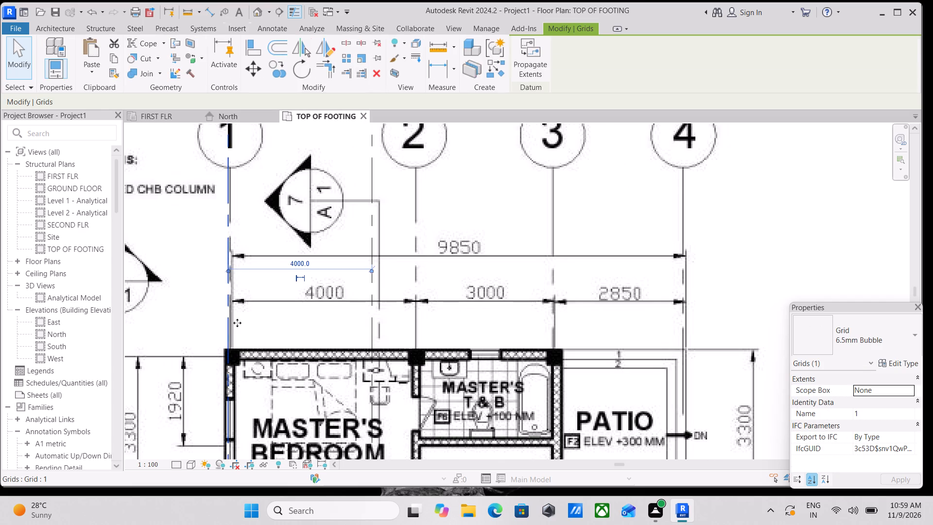
pyautogui.press('Right')
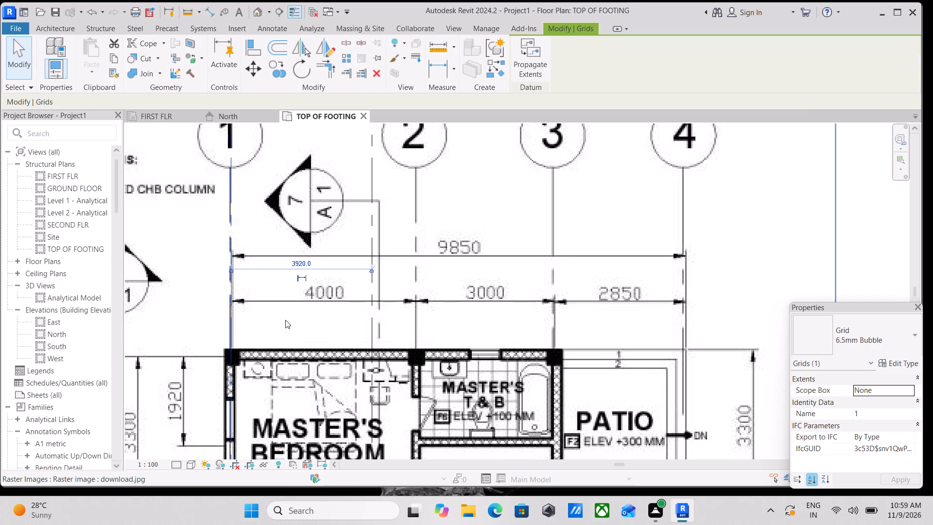
pyautogui.press('Right')
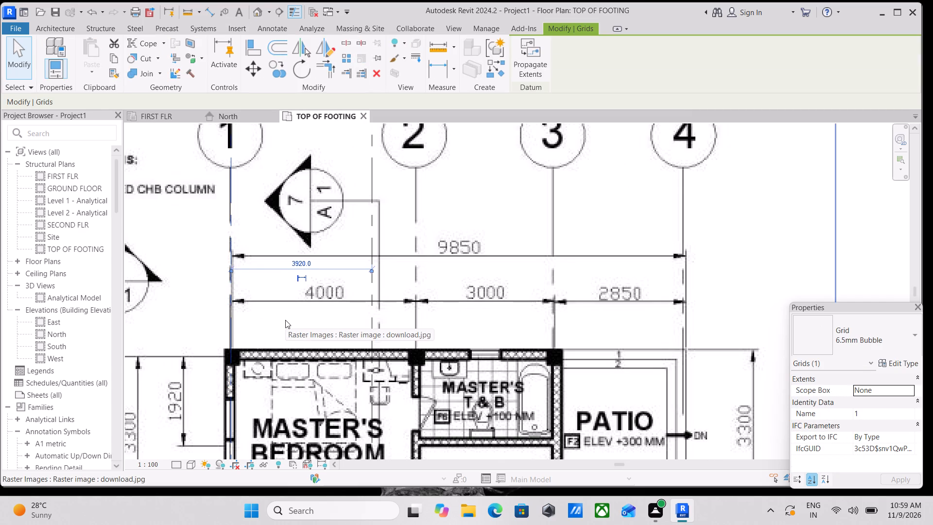
pyautogui.press('Left')
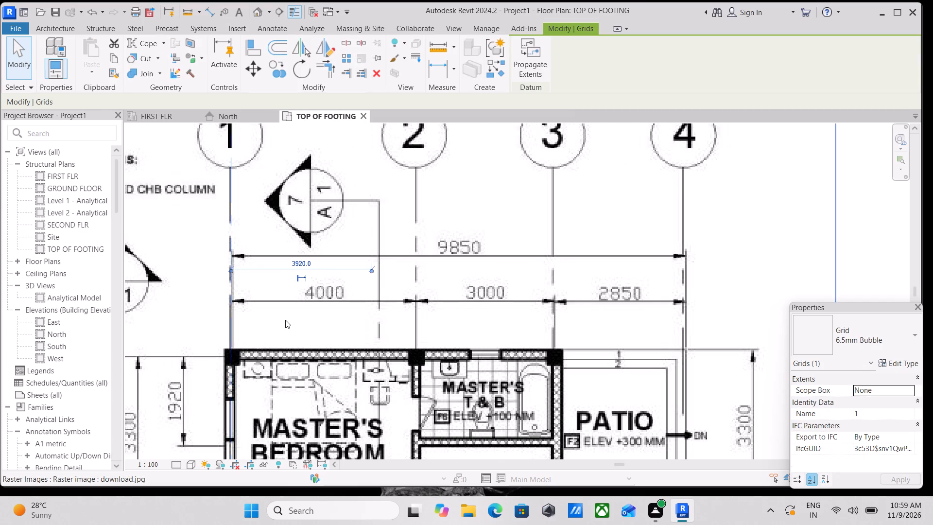
pyautogui.press('Left')
pyautogui.press('Right')
pyautogui.scroll(-1, 342, 260)
pyautogui.press('Escape')
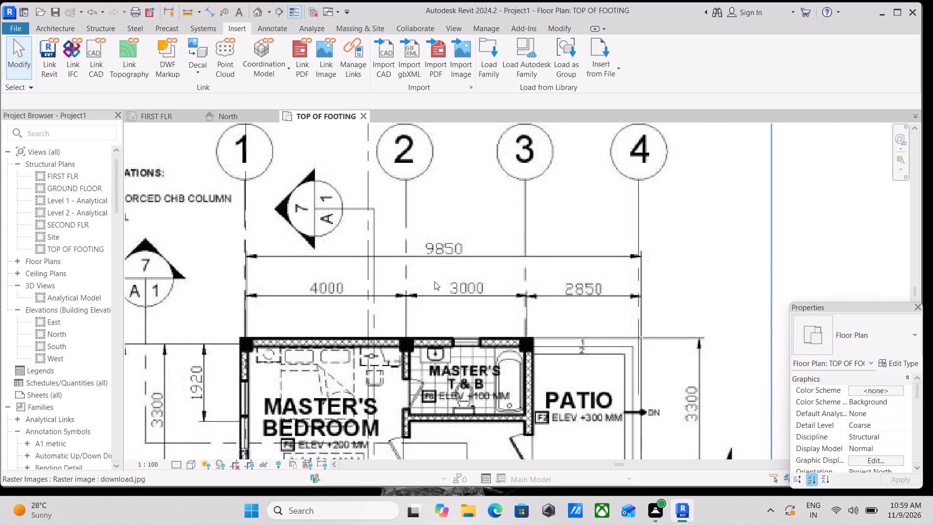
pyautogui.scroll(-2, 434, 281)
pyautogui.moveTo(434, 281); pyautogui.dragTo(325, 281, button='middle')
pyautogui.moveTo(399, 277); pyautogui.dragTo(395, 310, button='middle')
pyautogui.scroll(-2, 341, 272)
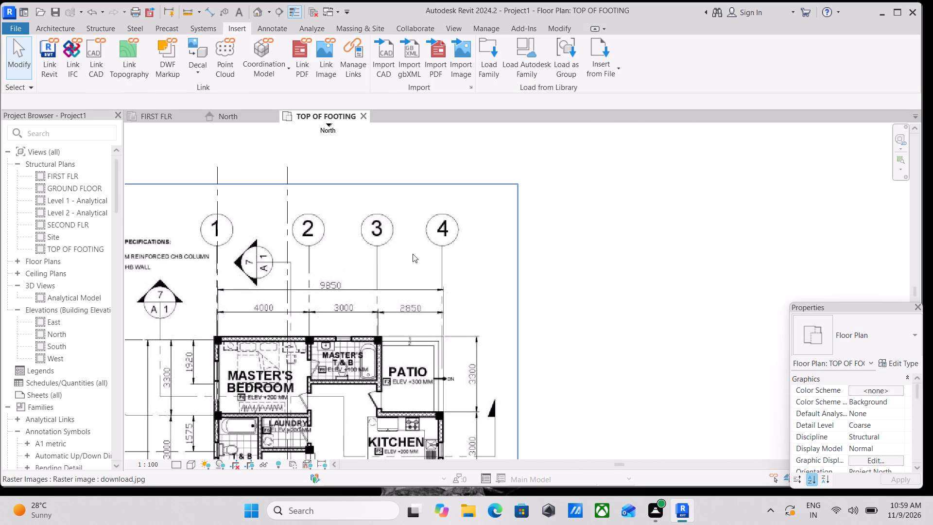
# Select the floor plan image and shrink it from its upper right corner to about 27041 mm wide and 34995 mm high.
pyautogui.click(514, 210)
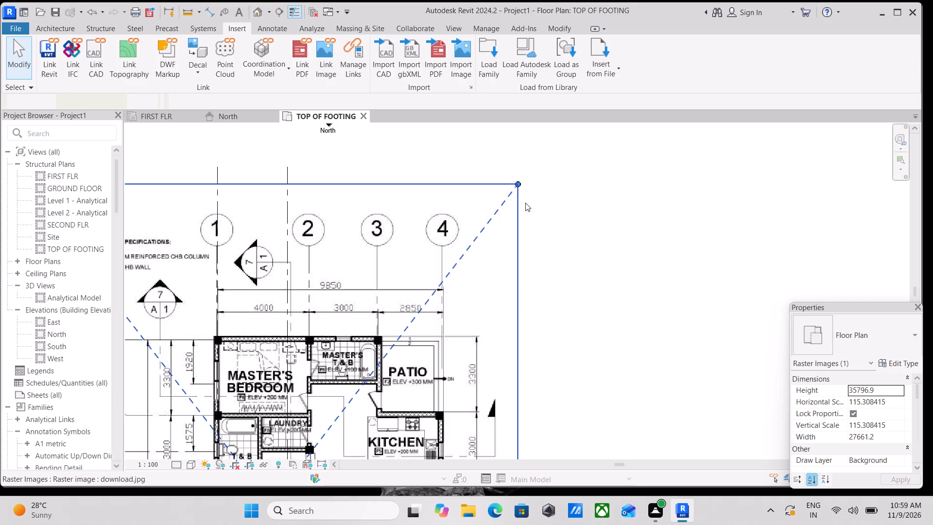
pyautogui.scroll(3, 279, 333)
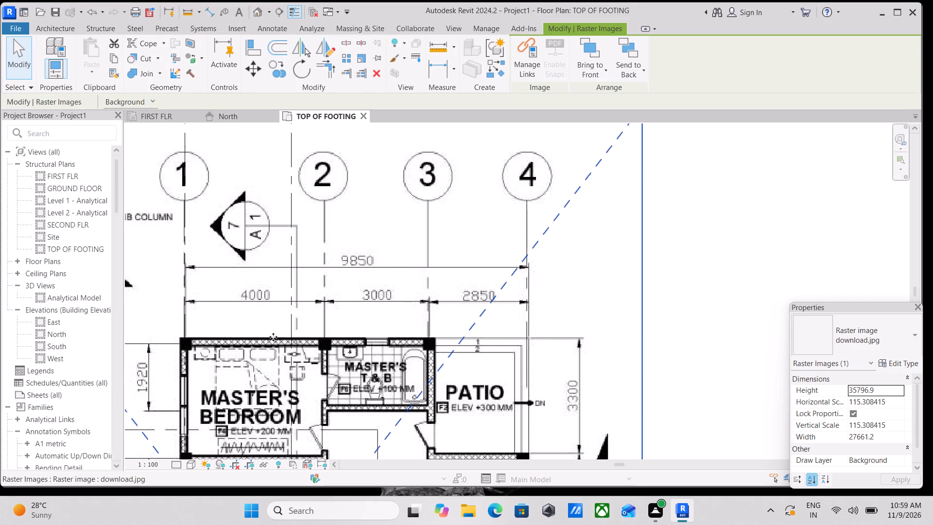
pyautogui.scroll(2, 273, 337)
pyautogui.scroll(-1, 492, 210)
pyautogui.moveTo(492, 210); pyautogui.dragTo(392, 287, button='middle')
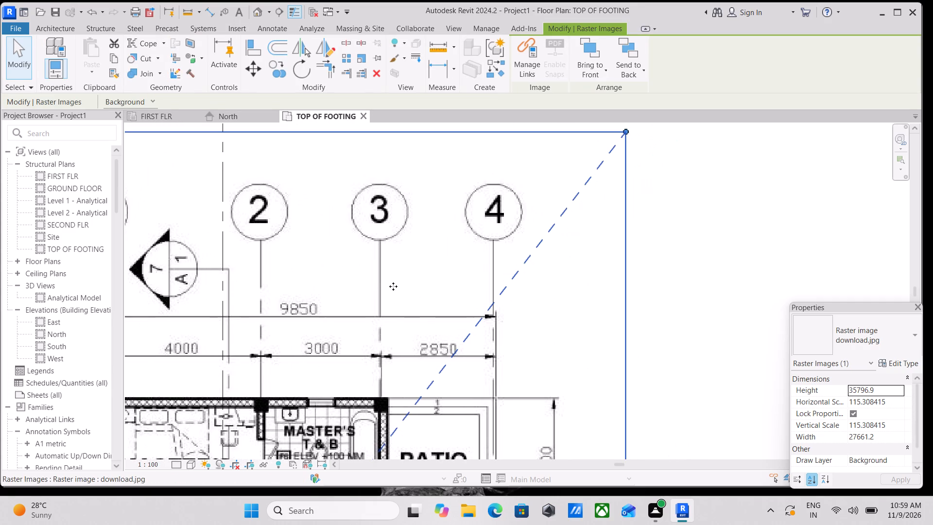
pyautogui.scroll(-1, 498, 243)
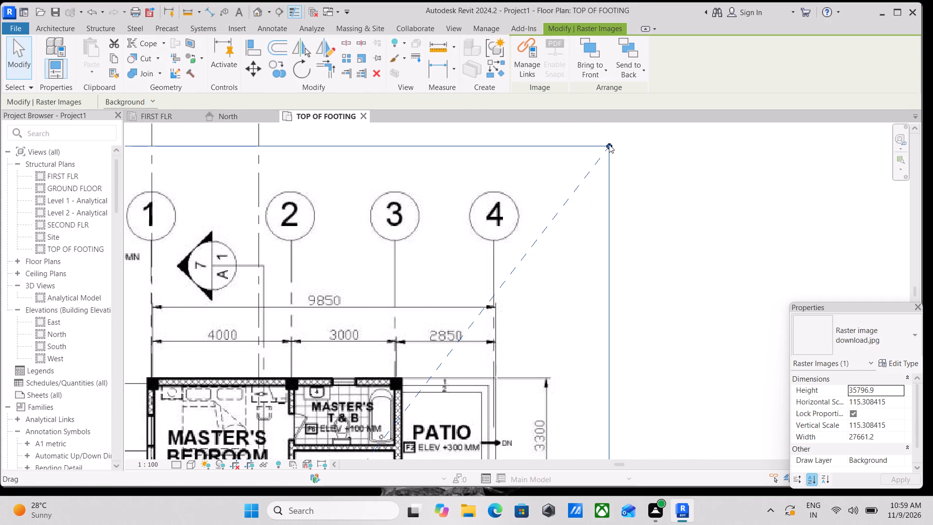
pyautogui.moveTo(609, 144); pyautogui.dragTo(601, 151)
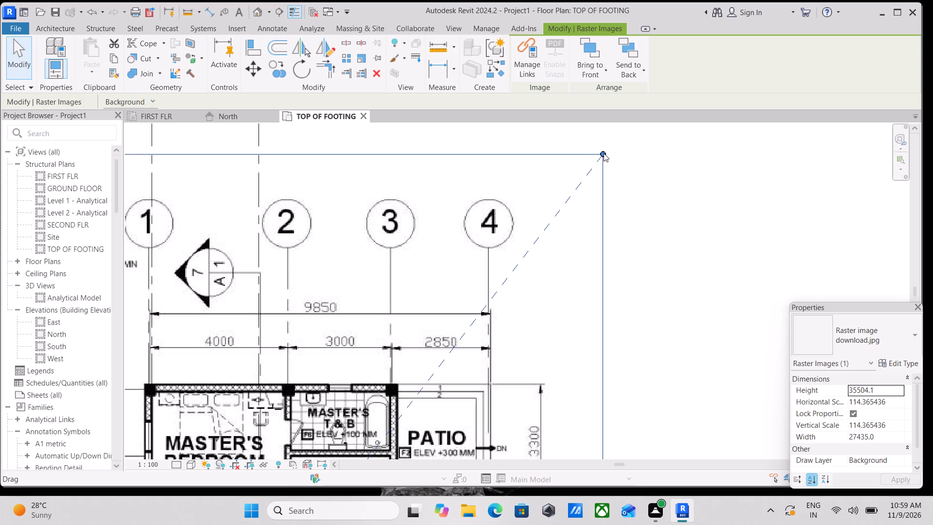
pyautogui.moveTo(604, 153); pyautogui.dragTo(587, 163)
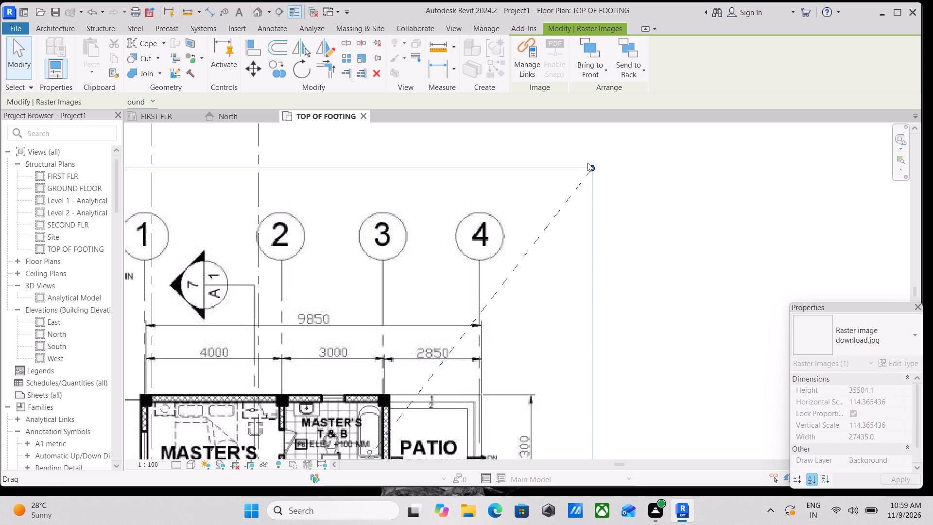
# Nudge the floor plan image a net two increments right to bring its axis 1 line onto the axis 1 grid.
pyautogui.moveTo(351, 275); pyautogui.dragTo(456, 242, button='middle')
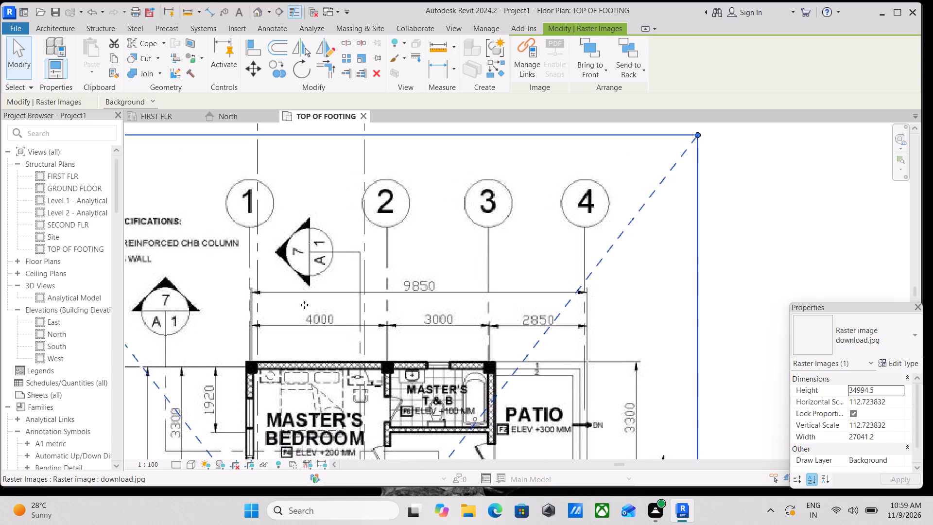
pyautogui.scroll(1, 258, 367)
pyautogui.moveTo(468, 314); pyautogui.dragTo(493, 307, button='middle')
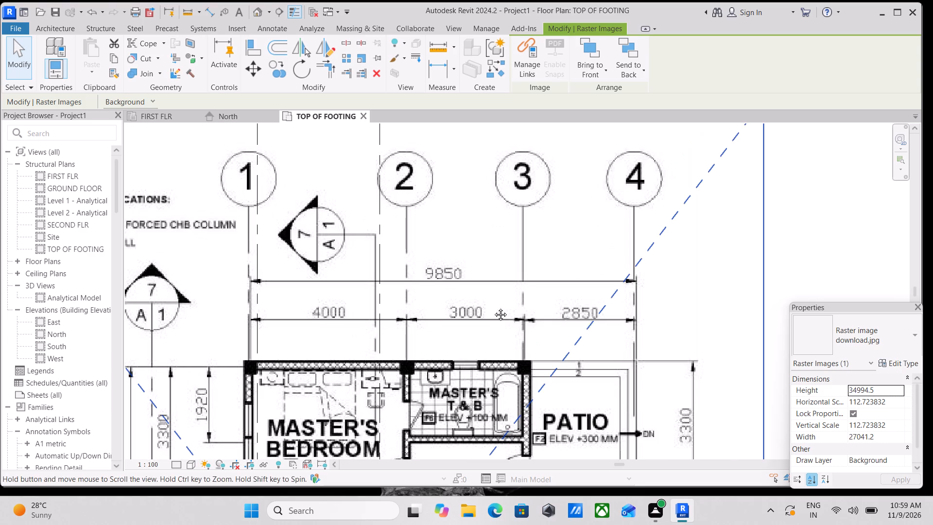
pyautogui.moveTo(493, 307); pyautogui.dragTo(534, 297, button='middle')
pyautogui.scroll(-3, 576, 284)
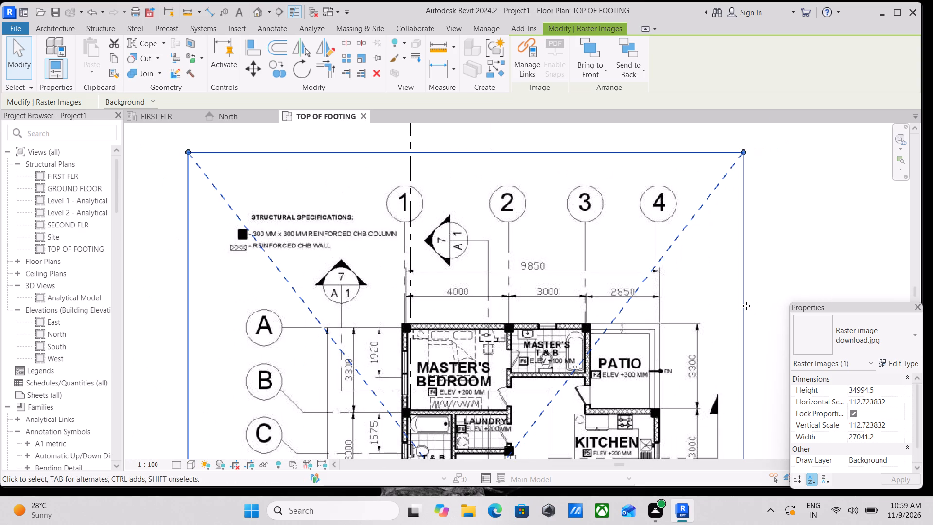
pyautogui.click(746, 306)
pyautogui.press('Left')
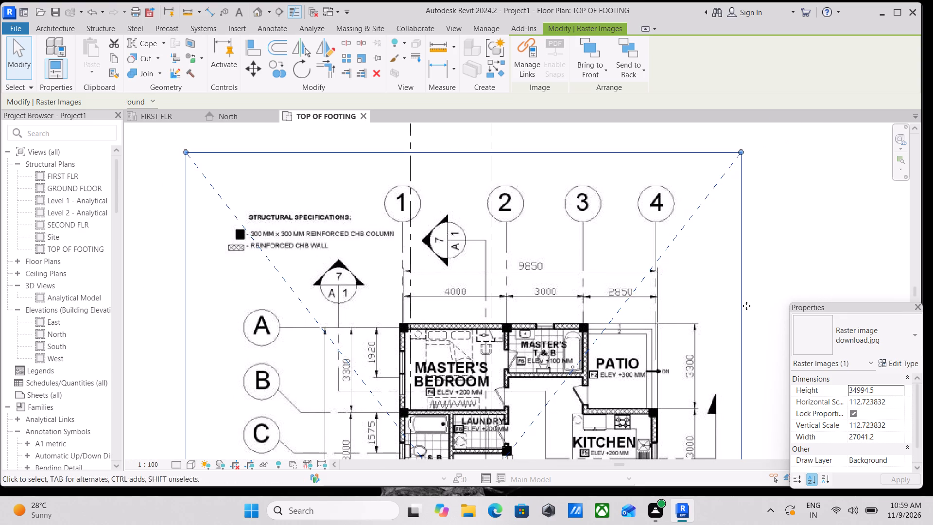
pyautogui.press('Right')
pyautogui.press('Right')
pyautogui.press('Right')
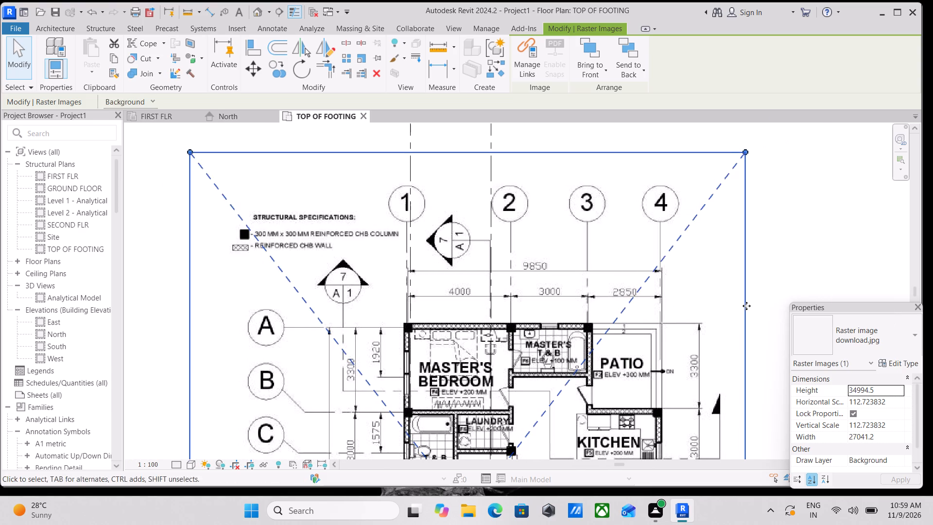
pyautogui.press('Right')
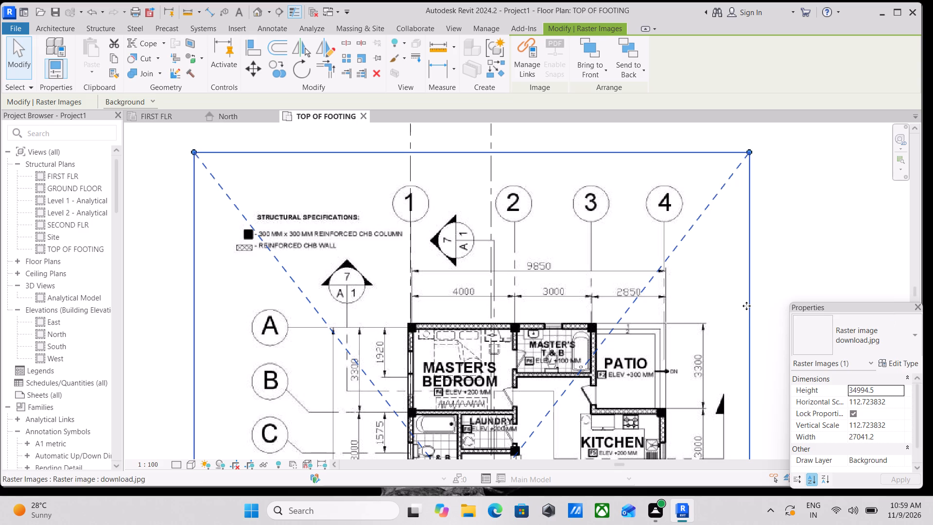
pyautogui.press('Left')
# Examine how the floor plan image's axis 1 and 2 lines and its 4000 dimension compare with the two vertical grids.
pyautogui.scroll(-2, 423, 310)
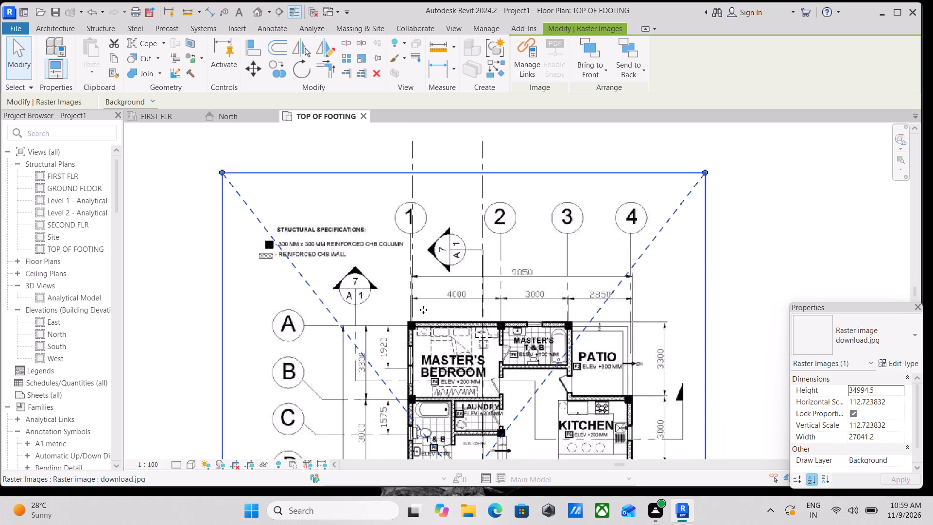
pyautogui.scroll(-3, 461, 288)
pyautogui.middleClick(461, 288)
pyautogui.scroll(6, 479, 279)
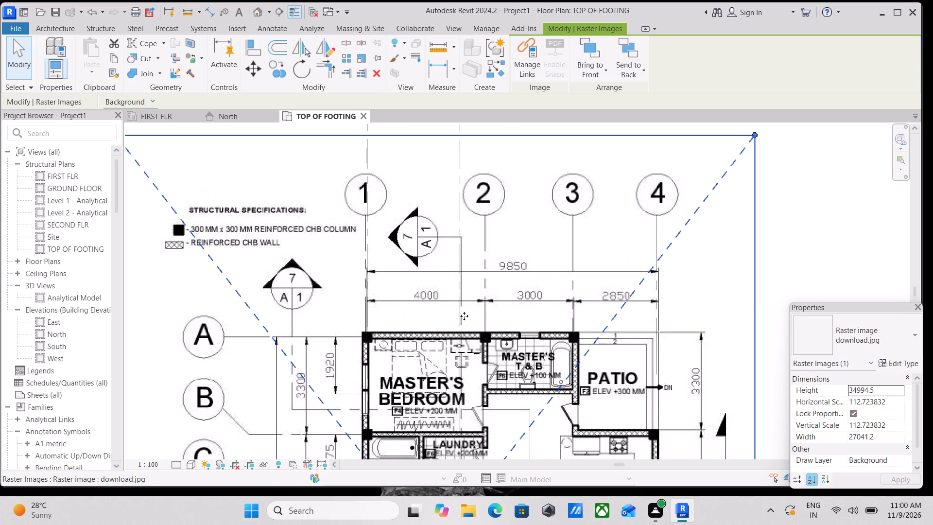
pyautogui.scroll(3, 468, 313)
pyautogui.scroll(-1, 481, 309)
pyautogui.moveTo(481, 309); pyautogui.dragTo(487, 310, button='middle')
pyautogui.scroll(-1, 525, 298)
pyautogui.moveTo(525, 298); pyautogui.dragTo(518, 311, button='middle')
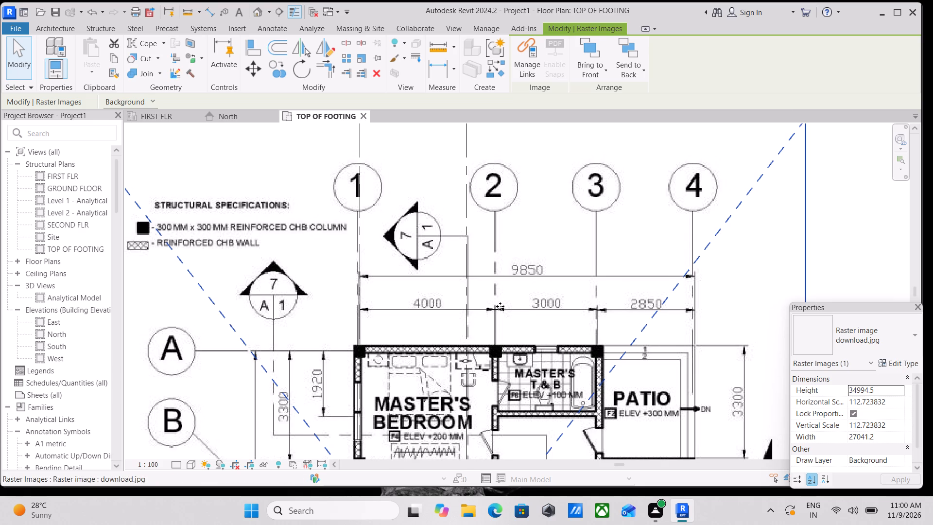
pyautogui.moveTo(500, 306); pyautogui.dragTo(428, 330, button='middle')
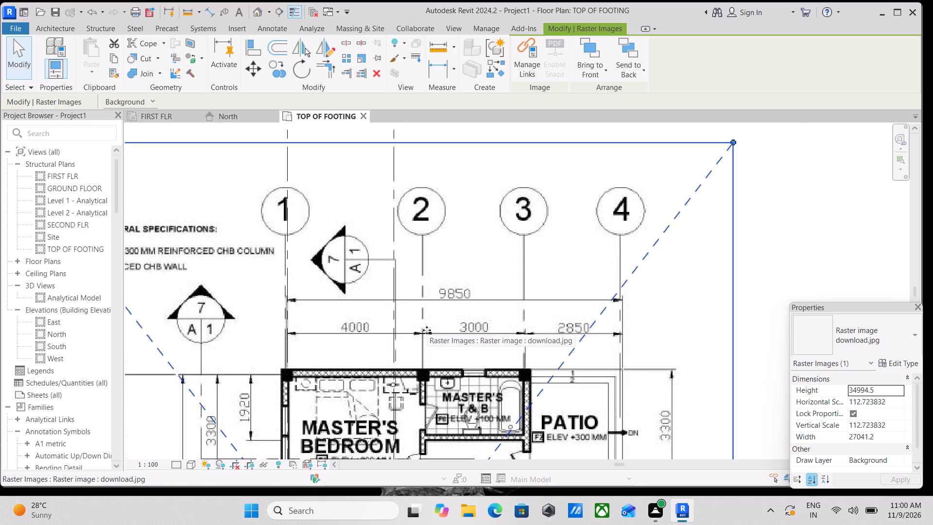
pyautogui.scroll(-2, 427, 330)
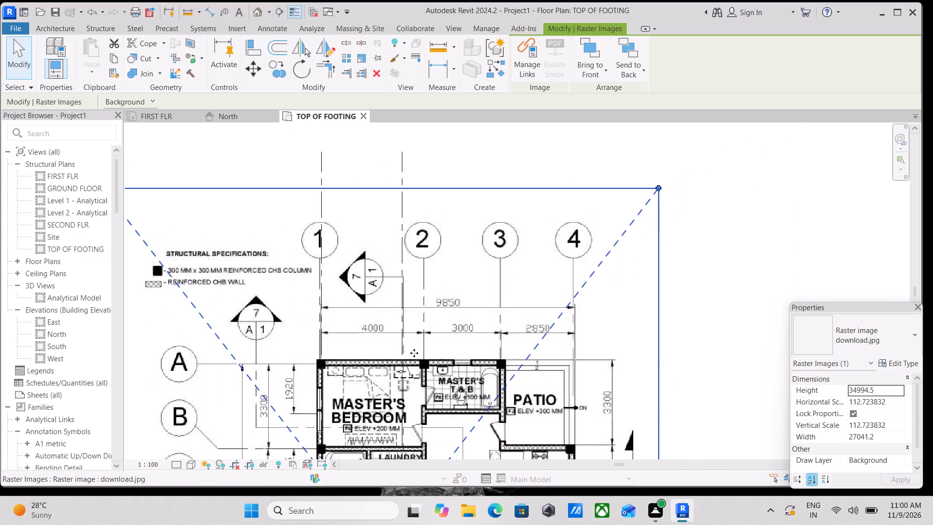
pyautogui.scroll(-1, 414, 353)
pyautogui.moveTo(414, 353); pyautogui.dragTo(422, 328, button='middle')
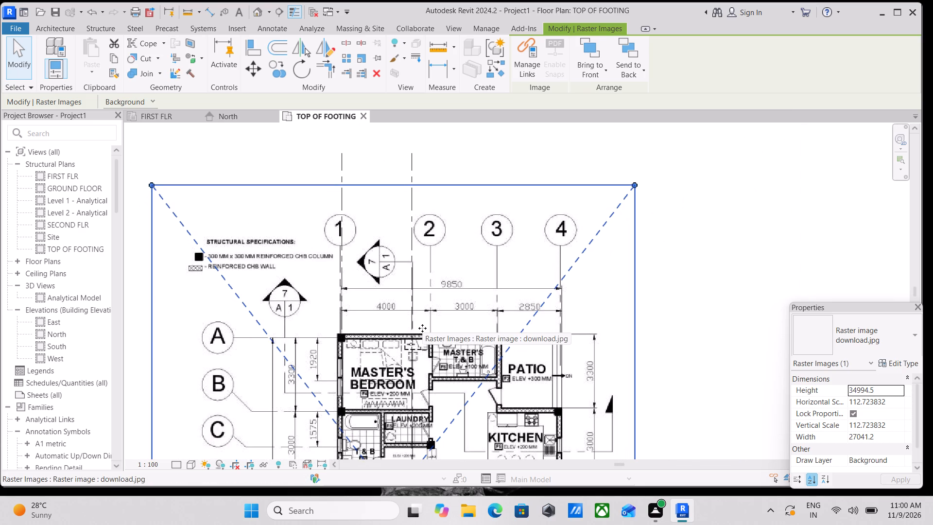
pyautogui.scroll(4, 422, 328)
pyautogui.scroll(-2, 422, 328)
pyautogui.moveTo(432, 324); pyautogui.dragTo(406, 336, button='middle')
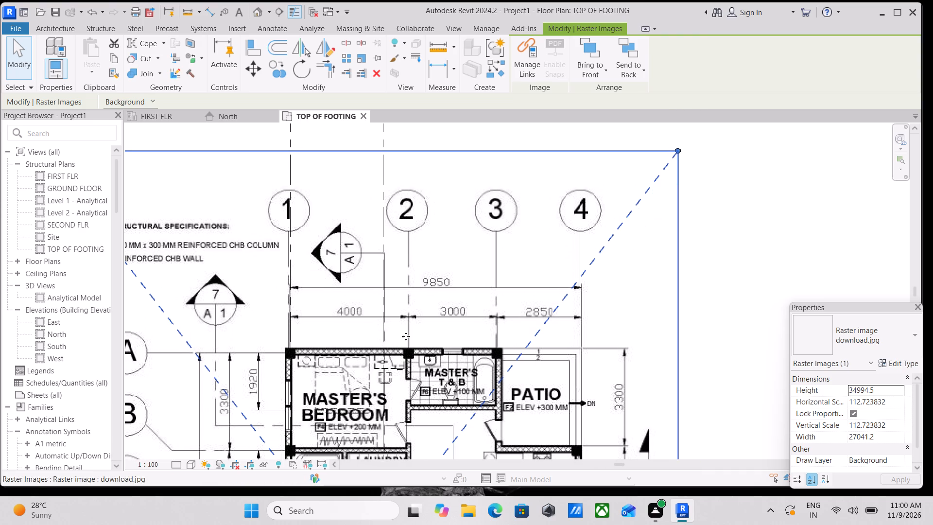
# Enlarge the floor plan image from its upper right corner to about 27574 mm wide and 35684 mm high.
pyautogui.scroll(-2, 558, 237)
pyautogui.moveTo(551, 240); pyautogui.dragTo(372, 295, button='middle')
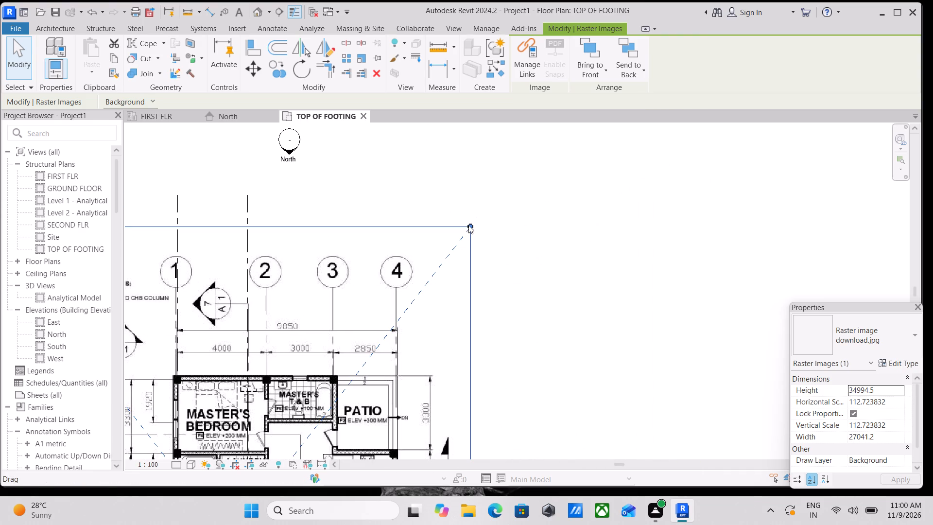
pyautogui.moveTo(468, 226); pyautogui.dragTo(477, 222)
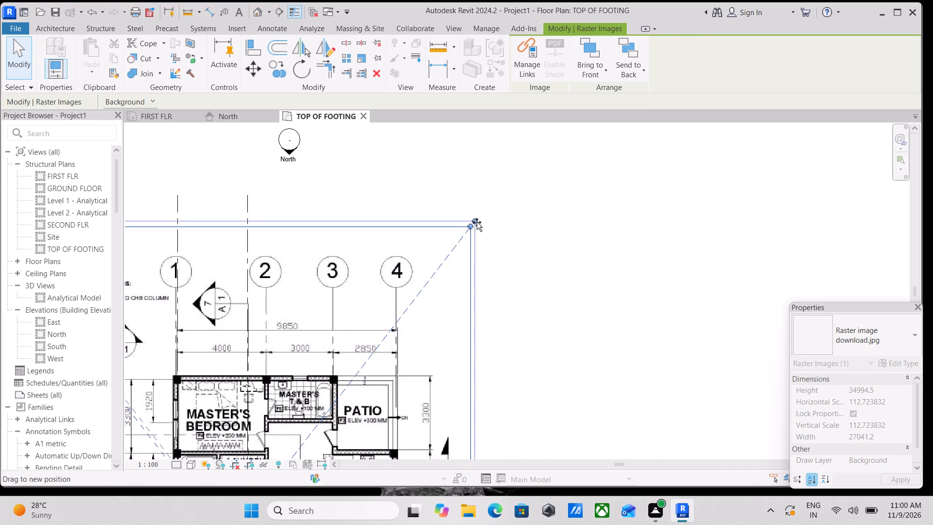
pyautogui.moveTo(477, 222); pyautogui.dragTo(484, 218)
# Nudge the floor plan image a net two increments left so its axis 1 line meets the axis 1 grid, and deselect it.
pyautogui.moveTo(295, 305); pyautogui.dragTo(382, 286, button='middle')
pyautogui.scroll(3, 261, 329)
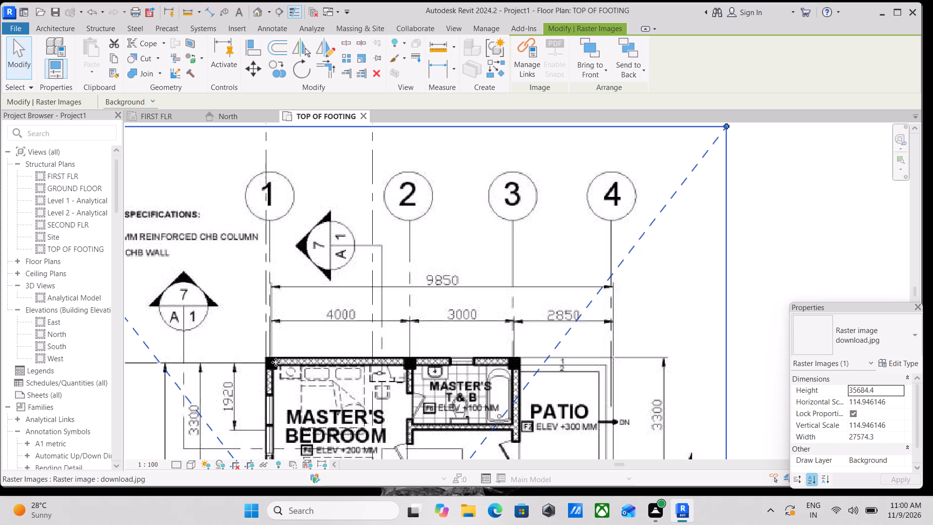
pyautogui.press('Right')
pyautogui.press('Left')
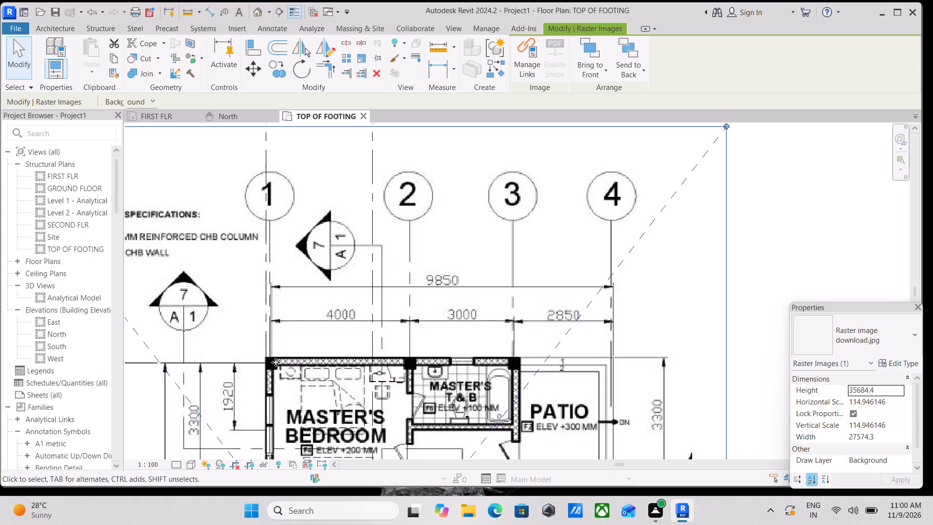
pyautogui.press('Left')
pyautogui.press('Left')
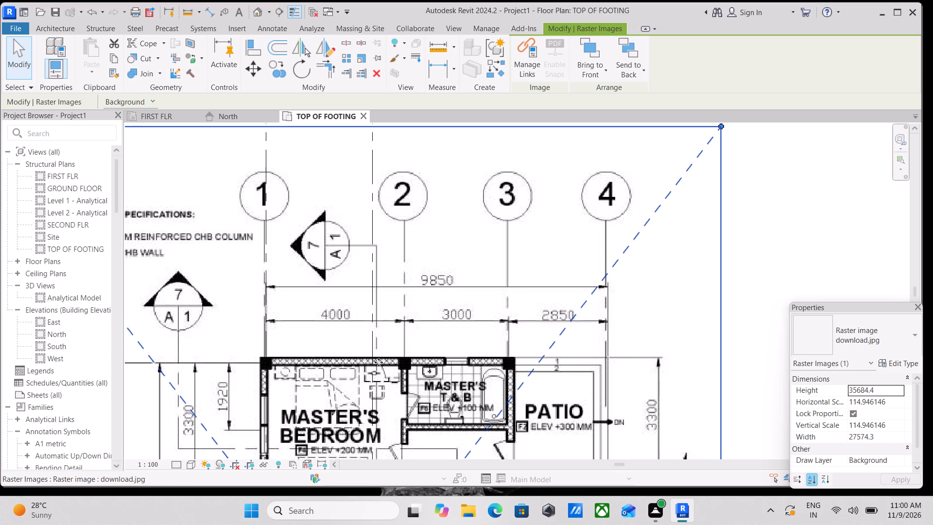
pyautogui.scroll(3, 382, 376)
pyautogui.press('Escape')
# Reselect the floor plan image and shrink it from its upper right corner to about 25722 mm wide and 33287 mm high.
pyautogui.scroll(-2, 367, 321)
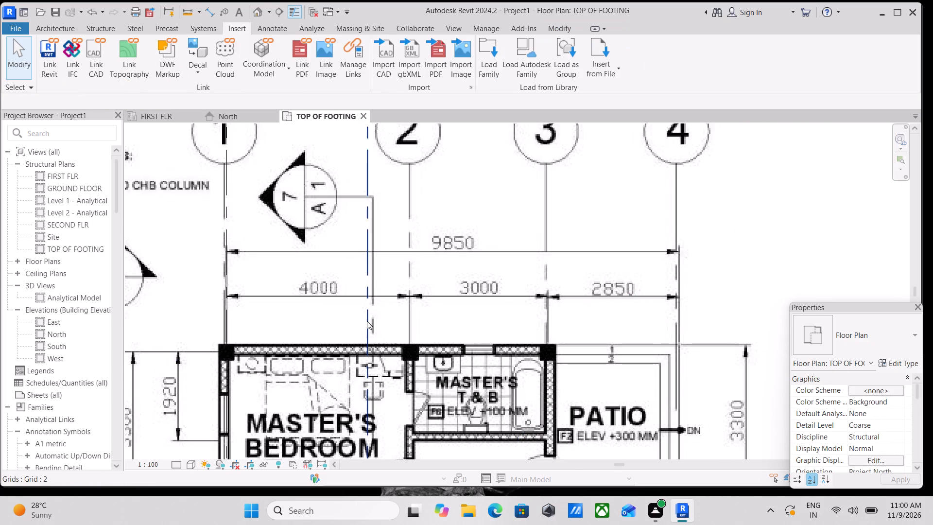
pyautogui.moveTo(367, 321); pyautogui.dragTo(364, 345, button='middle')
pyautogui.scroll(-3, 395, 339)
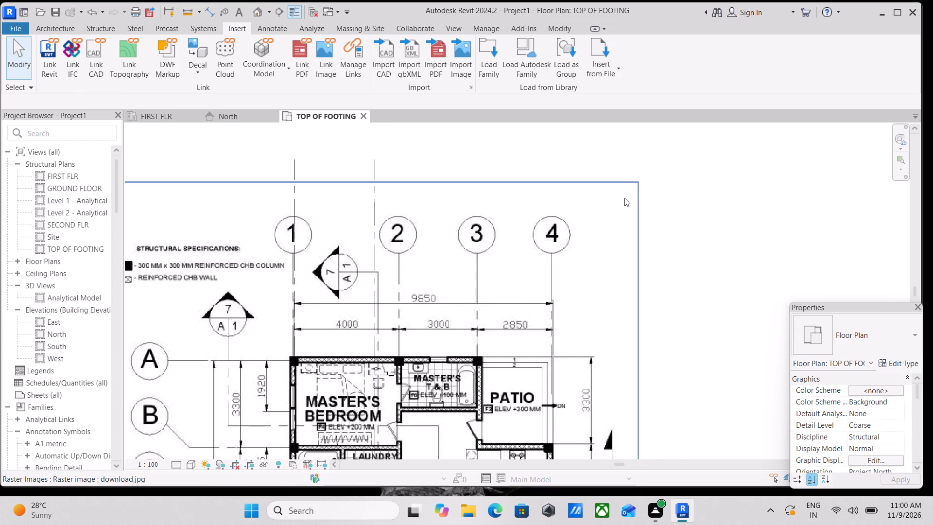
pyautogui.click(635, 207)
pyautogui.moveTo(637, 180); pyautogui.dragTo(637, 180)
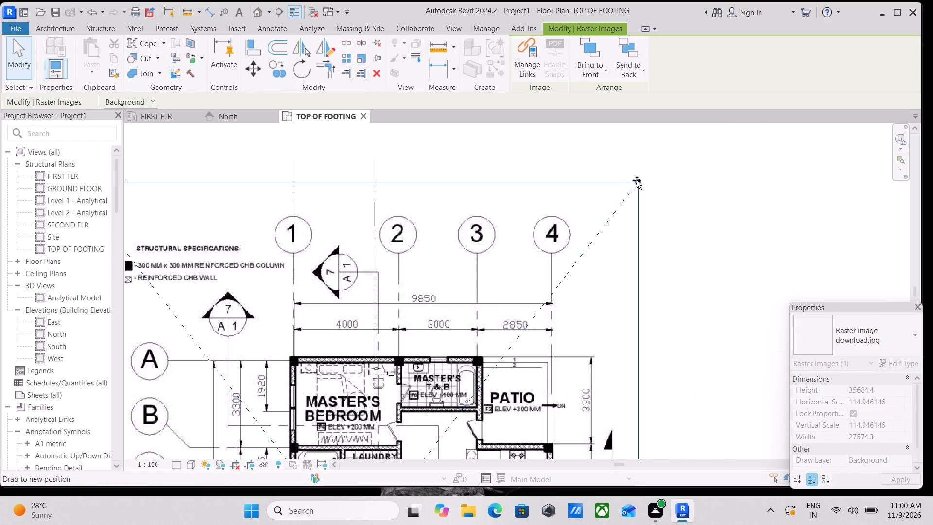
pyautogui.moveTo(637, 180); pyautogui.dragTo(601, 193)
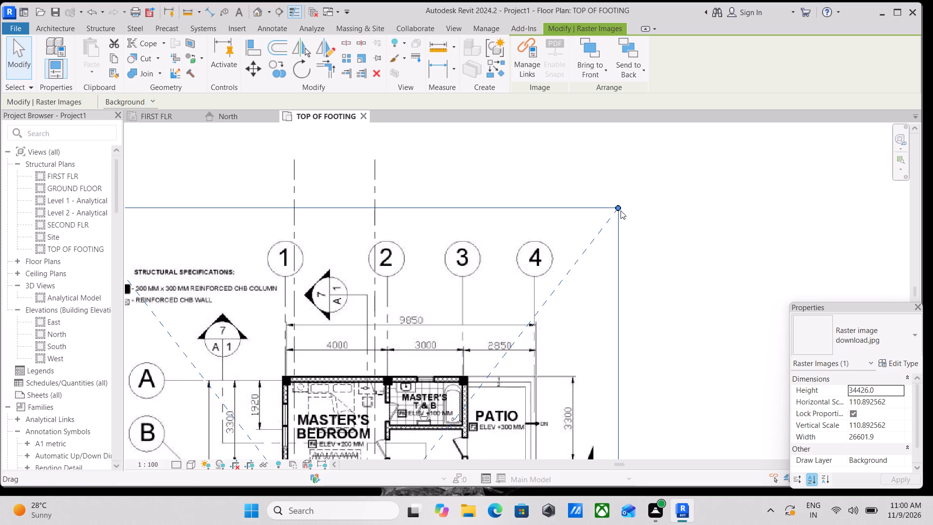
pyautogui.moveTo(621, 210); pyautogui.dragTo(597, 229)
# Examine where the resized image's axis 1 and 2 lines and its 4000 dimension fall against the two vertical grids.
pyautogui.moveTo(387, 319); pyautogui.dragTo(571, 151, button='middle')
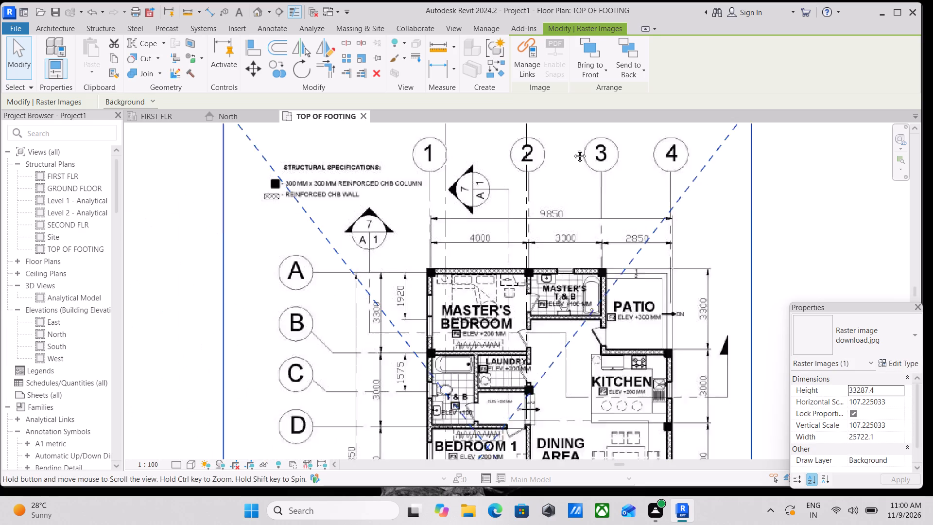
pyautogui.scroll(-4, 575, 145)
pyautogui.moveTo(600, 183); pyautogui.dragTo(589, 282, button='middle')
pyautogui.scroll(6, 537, 257)
pyautogui.moveTo(541, 287); pyautogui.dragTo(446, 283, button='middle')
pyautogui.scroll(3, 380, 332)
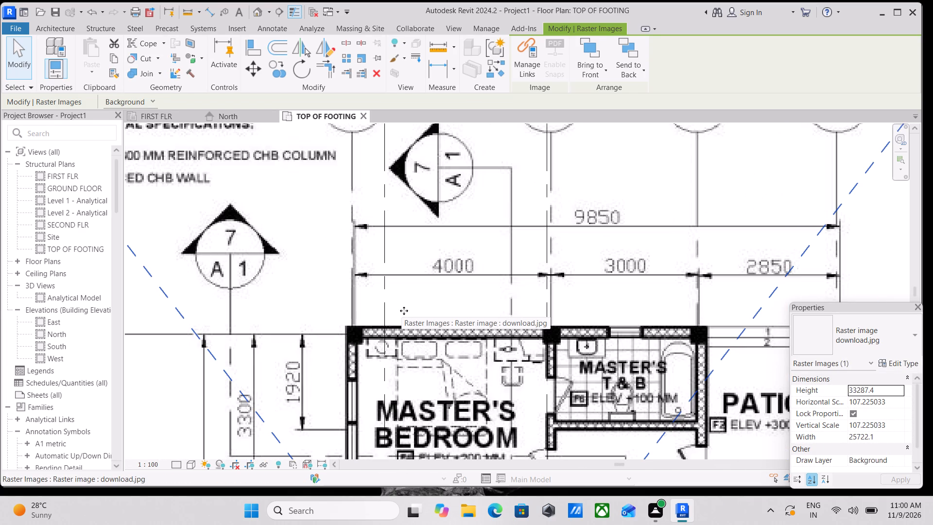
pyautogui.scroll(-2, 460, 323)
pyautogui.moveTo(460, 323); pyautogui.dragTo(414, 346, button='middle')
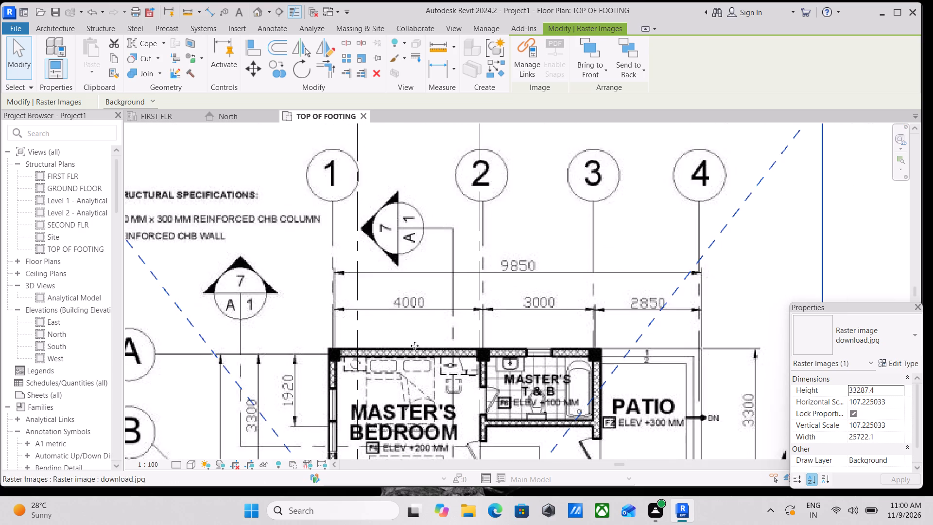
pyautogui.scroll(-2, 434, 330)
pyautogui.moveTo(434, 330); pyautogui.dragTo(430, 331, button='middle')
# Nudge the floor plan image eight increments right to bring its axis 1 line onto the axis 1 grid.
pyautogui.click(719, 299)
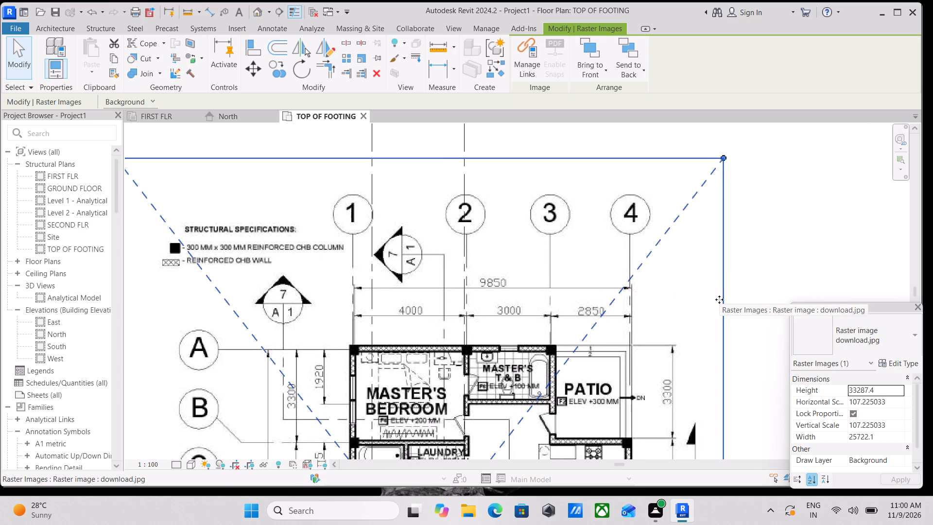
pyautogui.press('Right')
pyautogui.press('Right')
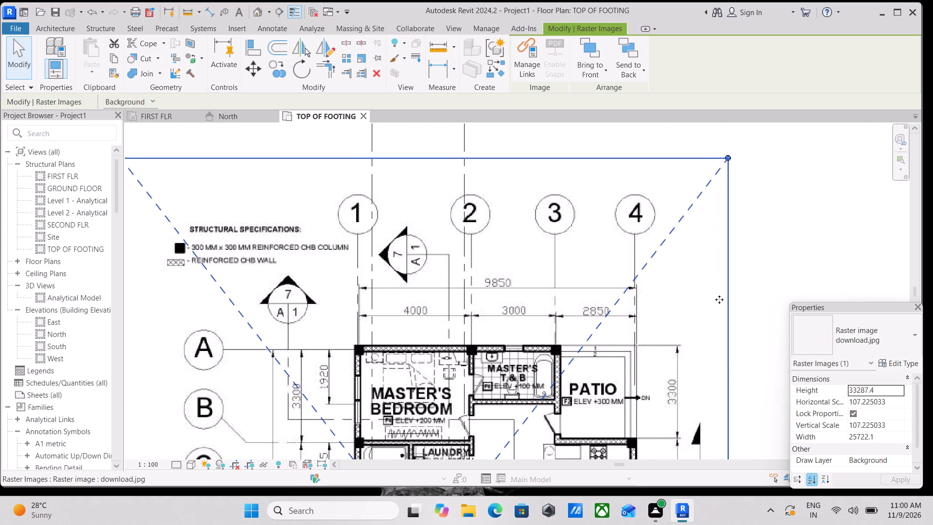
pyautogui.press('Right')
pyautogui.press('Right')
pyautogui.press('Right')
pyautogui.press('Right')
pyautogui.press('Right')
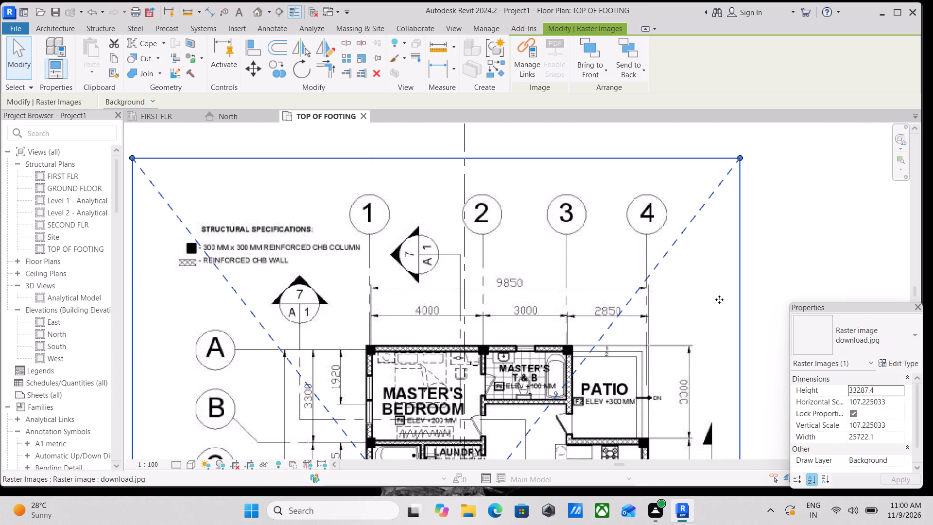
pyautogui.press('Right')
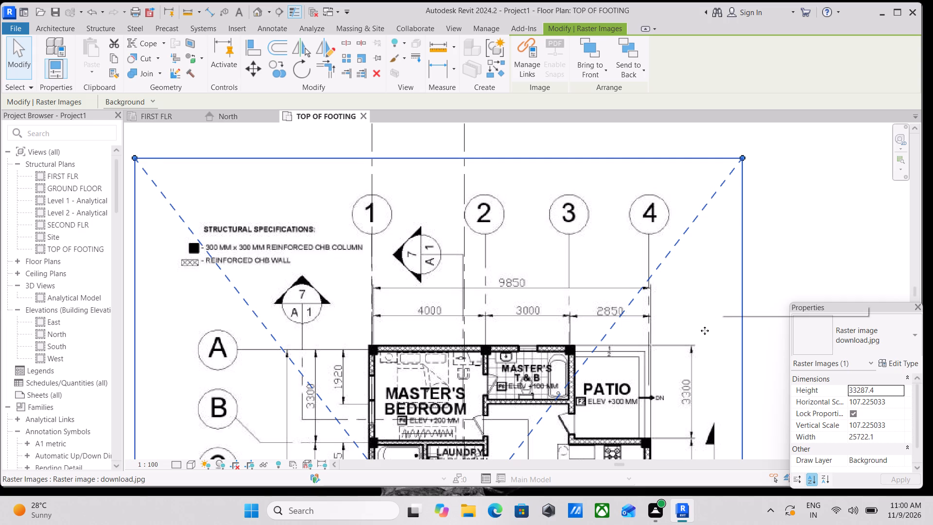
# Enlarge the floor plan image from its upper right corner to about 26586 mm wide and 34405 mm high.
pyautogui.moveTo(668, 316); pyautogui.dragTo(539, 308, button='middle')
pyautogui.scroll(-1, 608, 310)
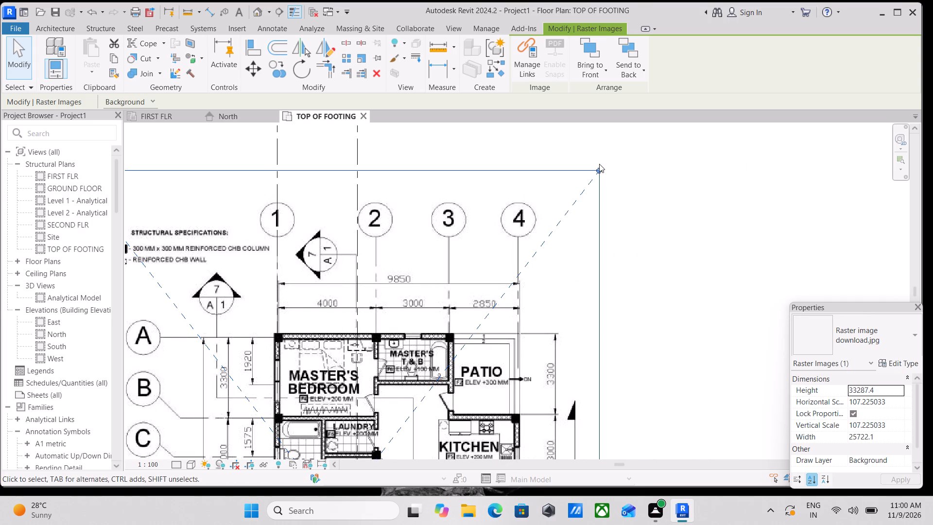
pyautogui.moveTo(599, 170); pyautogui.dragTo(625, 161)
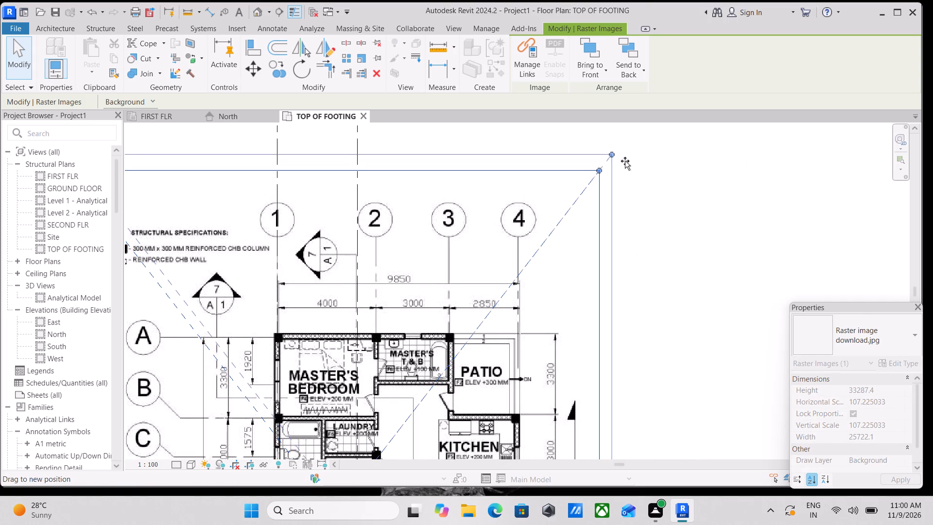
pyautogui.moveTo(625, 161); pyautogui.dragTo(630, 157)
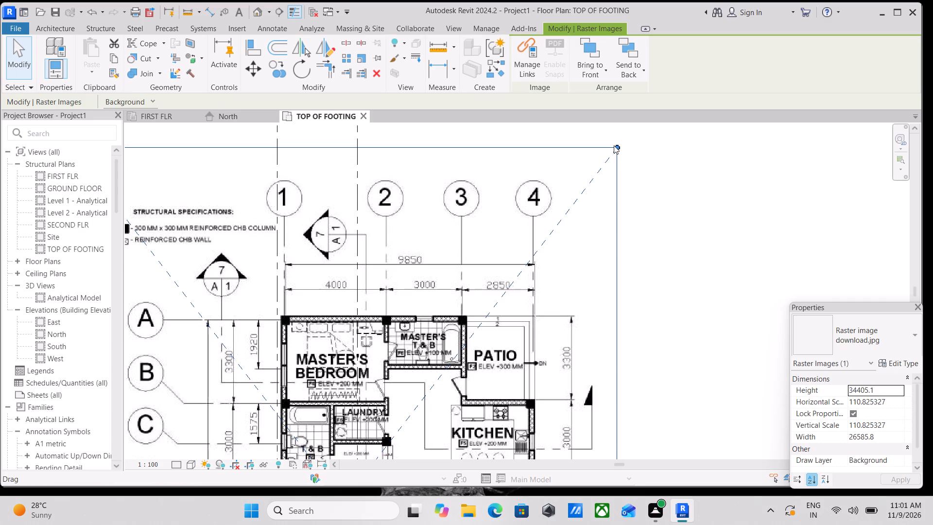
# Shrink the floor plan image from its upper right corner to about 23783 mm wide and 30778 mm high.
pyautogui.moveTo(616, 145); pyautogui.dragTo(601, 156)
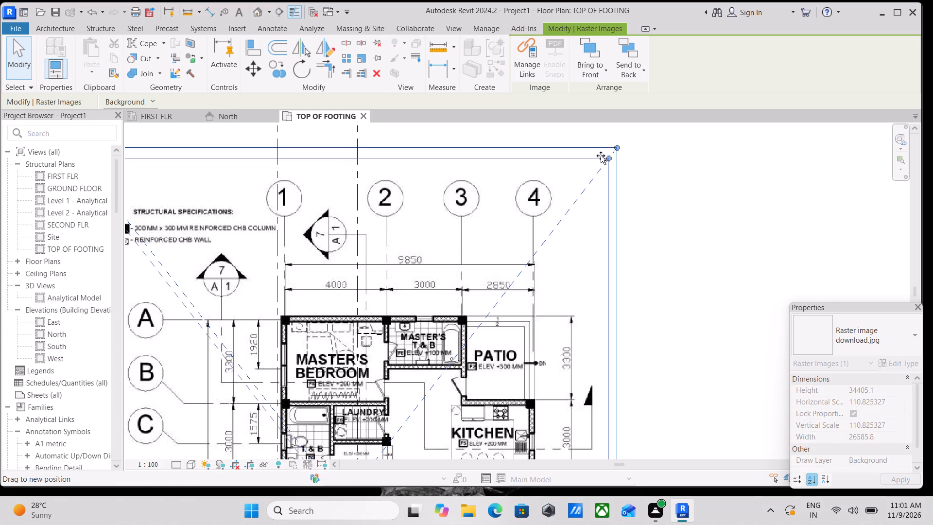
pyautogui.moveTo(601, 156); pyautogui.dragTo(538, 204)
# Nudge the floor plan image a net two increments right so its axis 2 line meets the second vertical grid.
pyautogui.moveTo(331, 309); pyautogui.dragTo(439, 247, button='middle')
pyautogui.scroll(1, 440, 246)
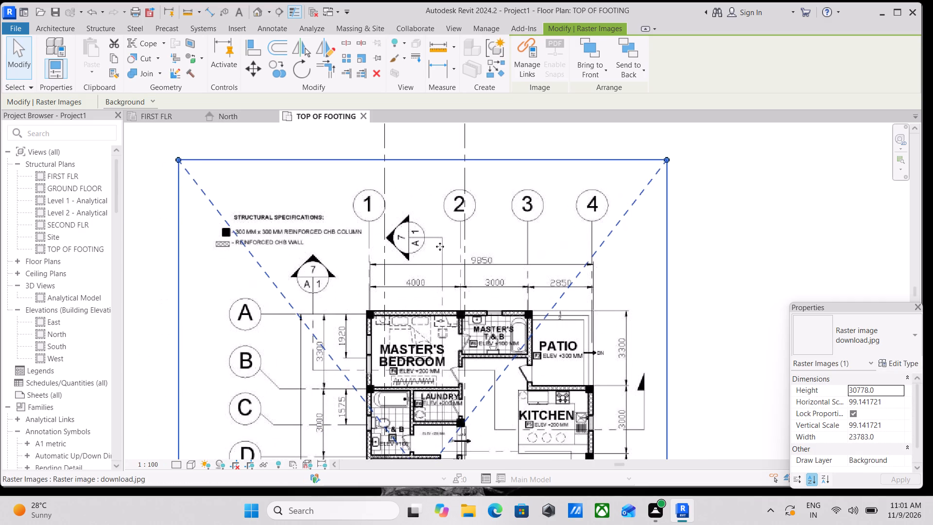
pyautogui.scroll(2, 362, 311)
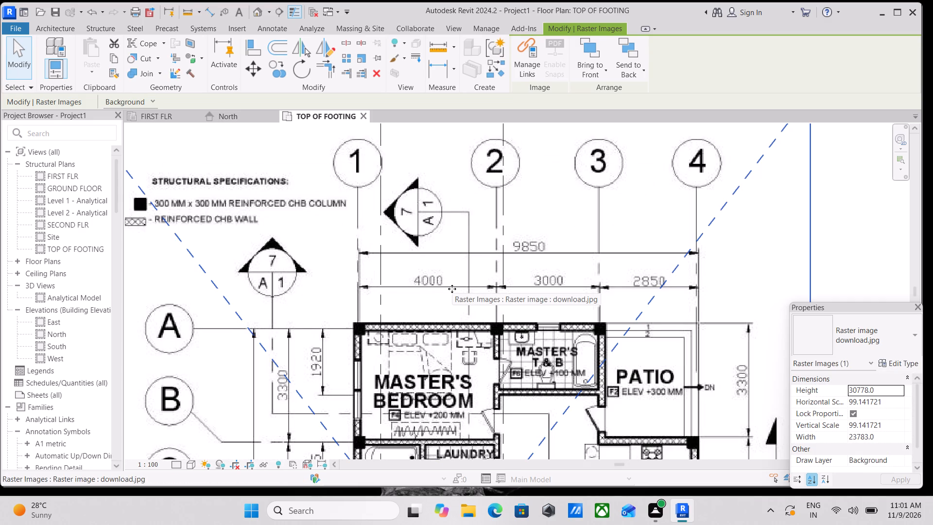
pyautogui.press('Left')
pyautogui.press('Left')
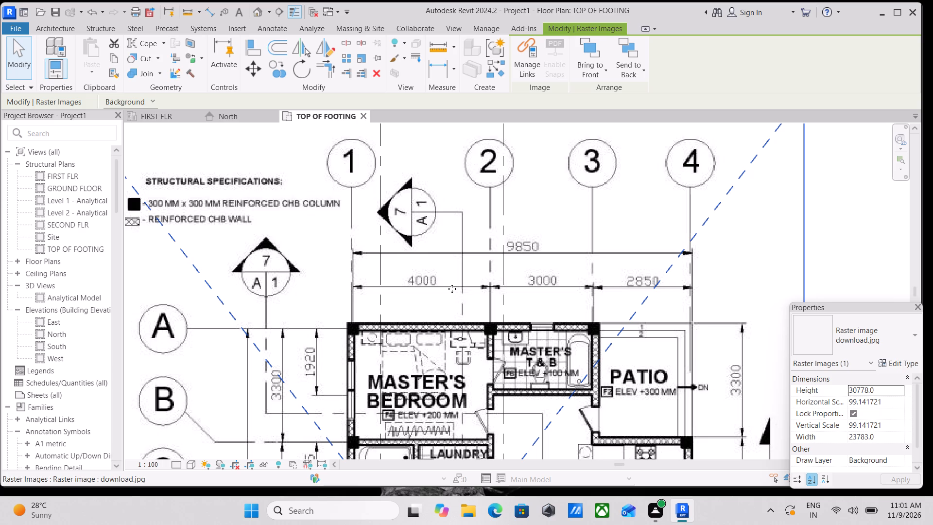
pyautogui.press('Right')
pyautogui.press('Right')
pyautogui.press('Right')
pyautogui.press('Right')
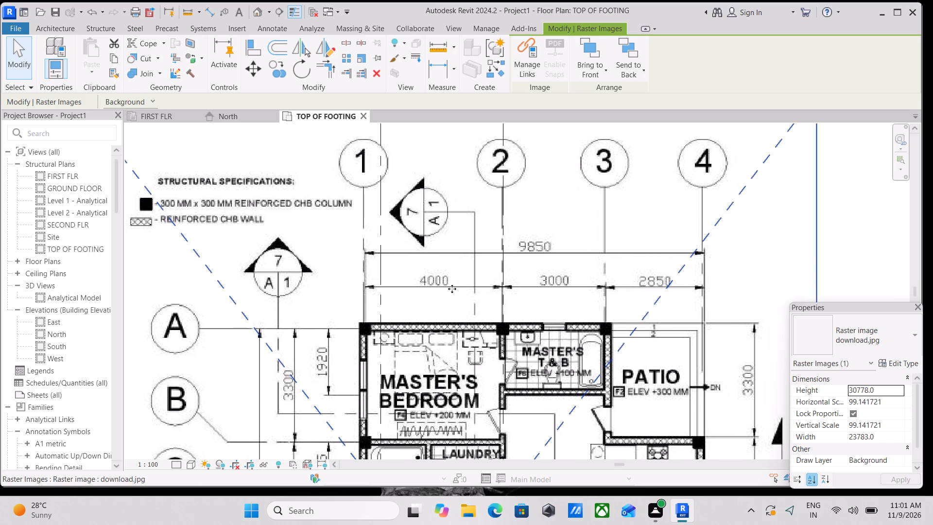
pyautogui.press('Right')
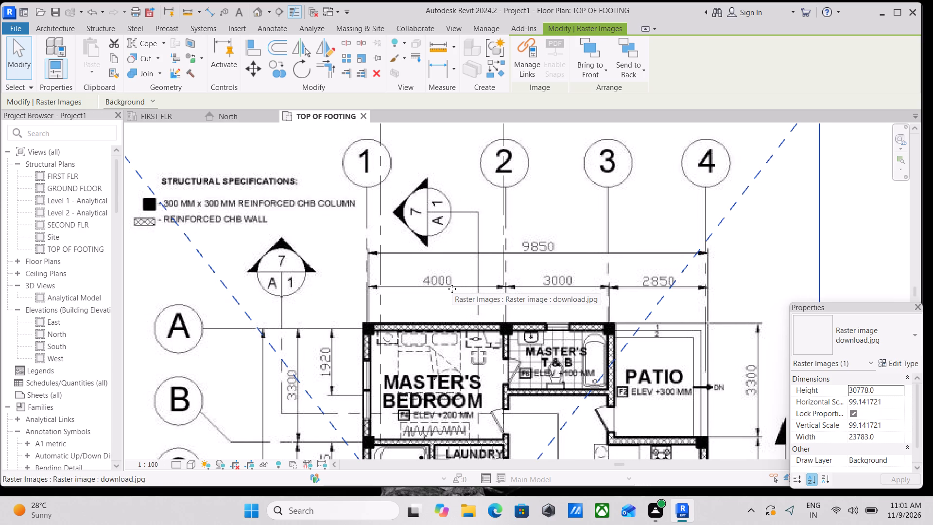
pyautogui.press('Left')
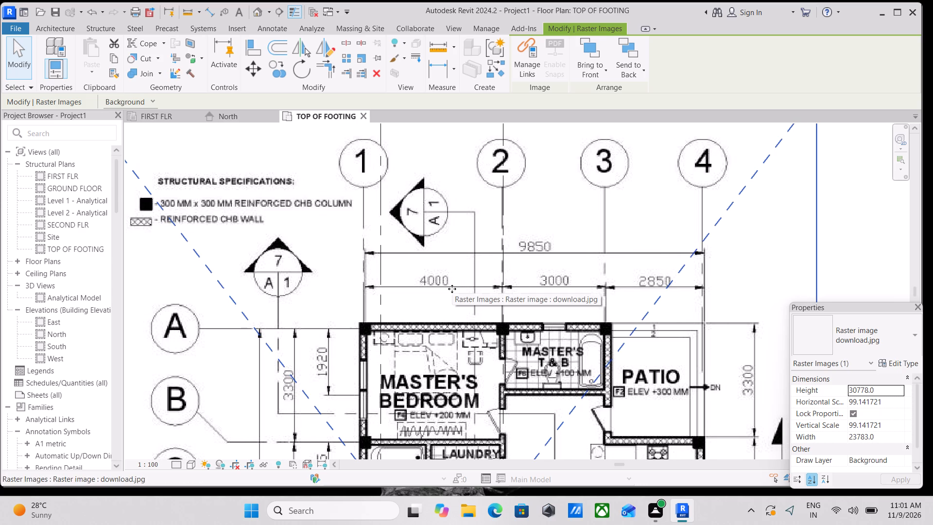
# Shrink the floor plan image from its upper left corner to about 22955 mm wide and 29706 mm high.
pyautogui.scroll(-3, 452, 289)
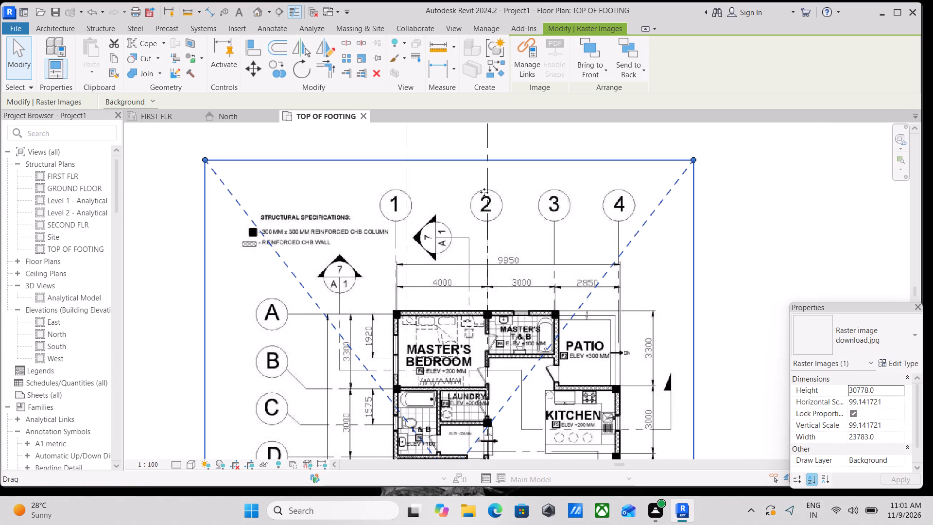
pyautogui.moveTo(203, 157); pyautogui.dragTo(217, 164)
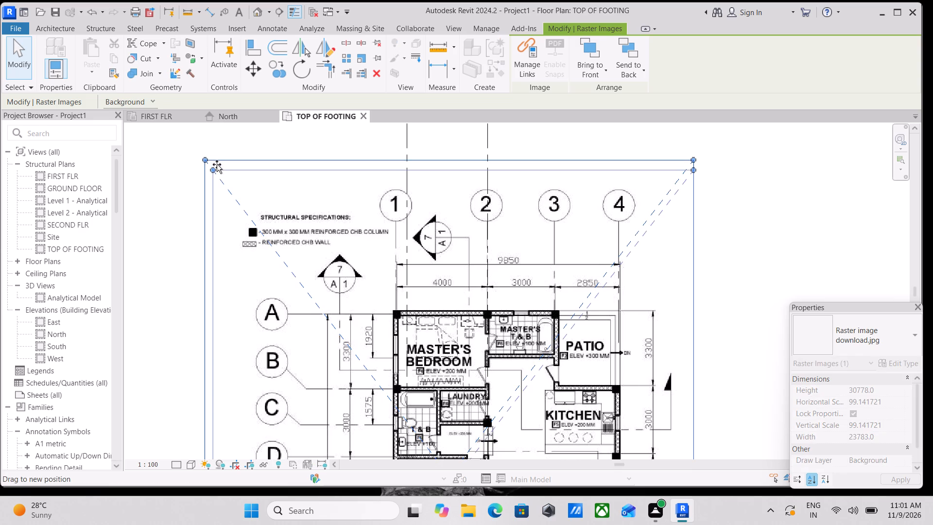
pyautogui.moveTo(217, 164); pyautogui.dragTo(223, 166)
pyautogui.scroll(2, 387, 284)
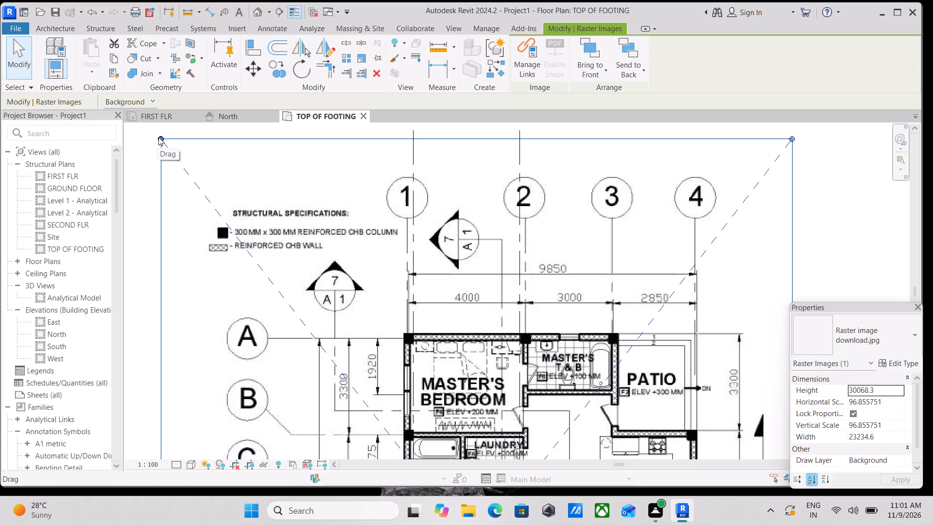
pyautogui.moveTo(159, 137); pyautogui.dragTo(171, 143)
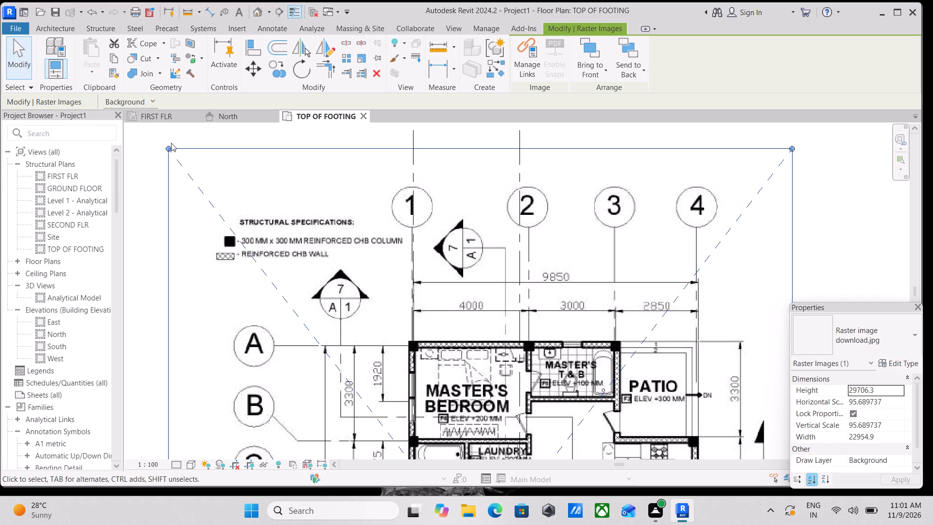
# Shrink the floor plan image alternately from its upper right and upper left corners to about 21717 mm wide and 28105 mm high.
pyautogui.moveTo(795, 148); pyautogui.dragTo(788, 153)
pyautogui.moveTo(788, 153); pyautogui.dragTo(776, 161)
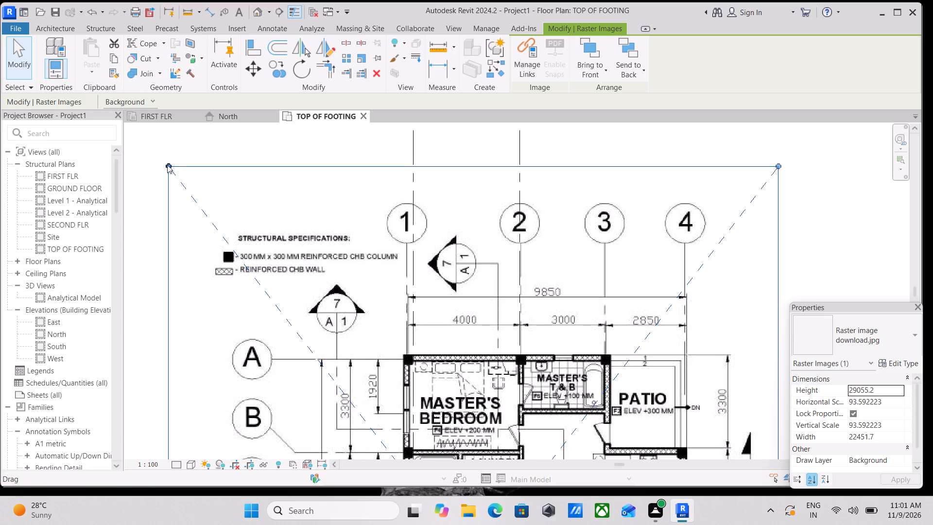
pyautogui.moveTo(168, 164); pyautogui.dragTo(177, 174)
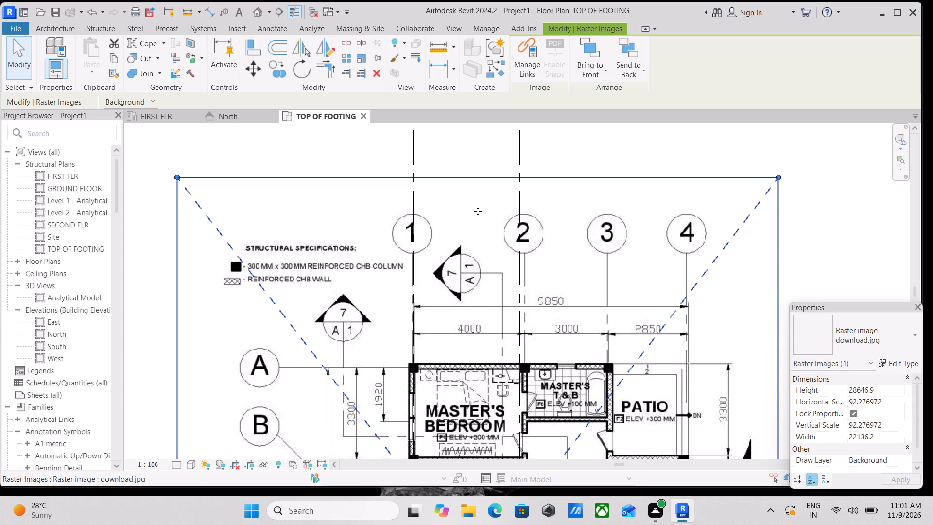
pyautogui.moveTo(783, 179); pyautogui.dragTo(779, 184)
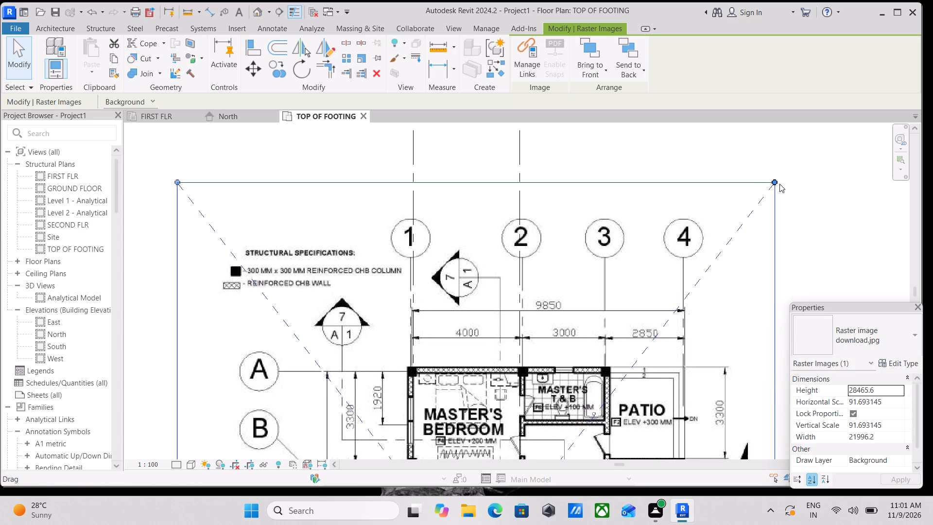
pyautogui.moveTo(776, 180); pyautogui.dragTo(775, 180)
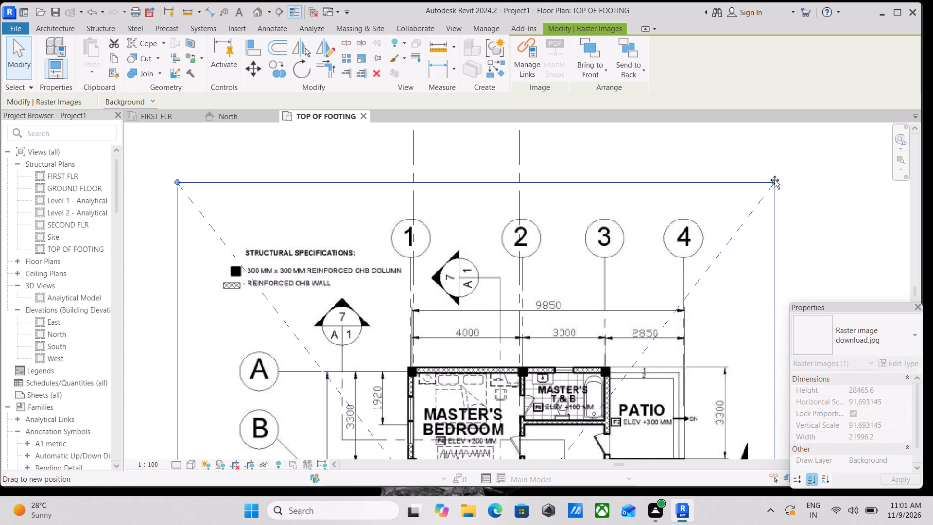
pyautogui.moveTo(775, 180); pyautogui.dragTo(770, 185)
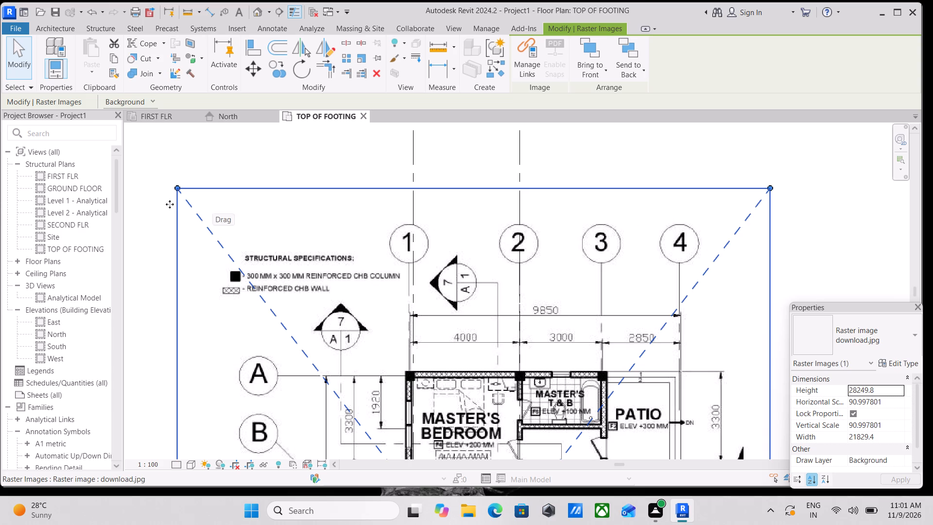
pyautogui.moveTo(175, 187); pyautogui.dragTo(177, 188)
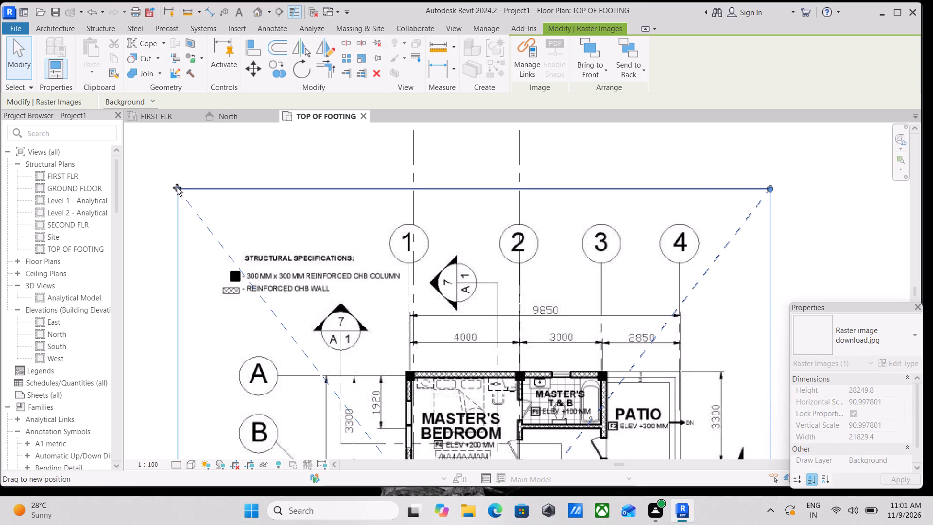
pyautogui.moveTo(177, 188); pyautogui.dragTo(179, 190)
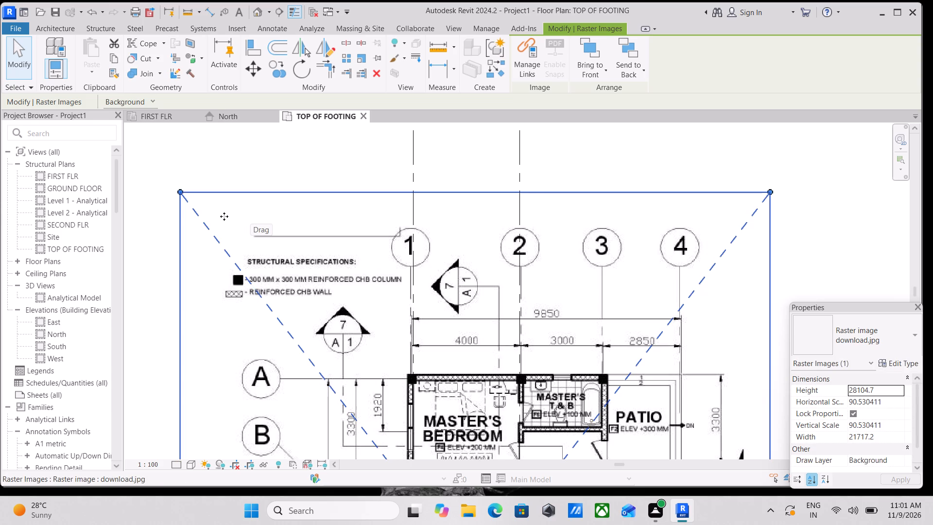
# Fine-tune the floor plan image from its upper left and then upper right corner to about 21612 mm wide and 27968 mm high.
pyautogui.scroll(-1, 198, 192)
pyautogui.moveTo(299, 234); pyautogui.dragTo(295, 210, button='middle')
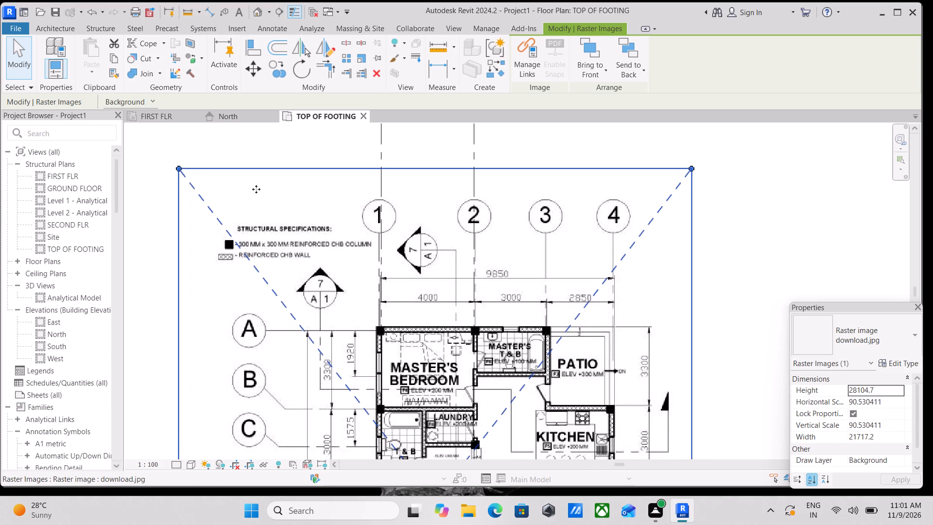
pyautogui.scroll(3, 170, 169)
pyautogui.scroll(-1, 178, 168)
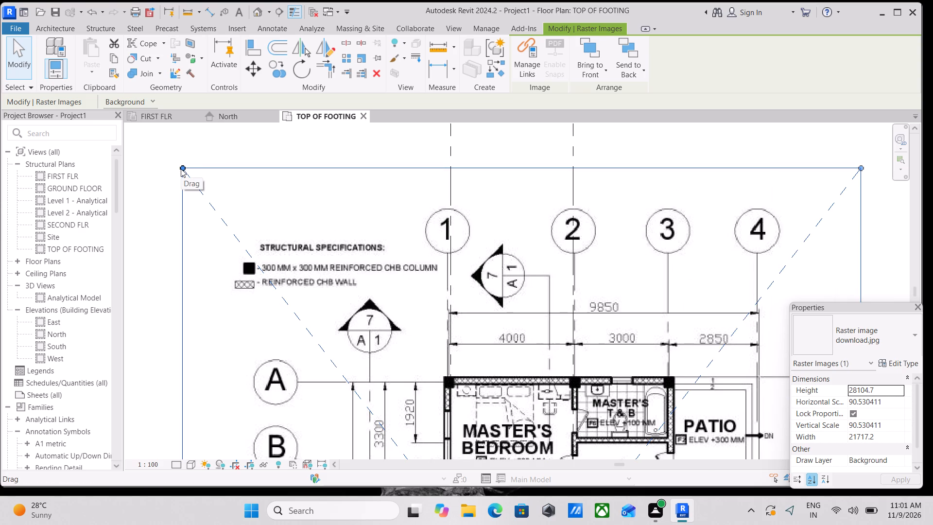
pyautogui.click(181, 169)
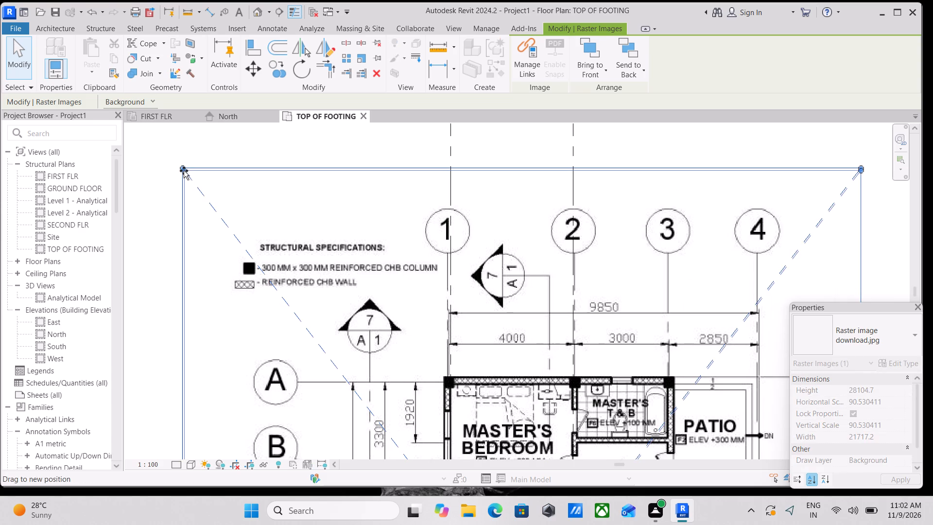
pyautogui.scroll(1, 567, 360)
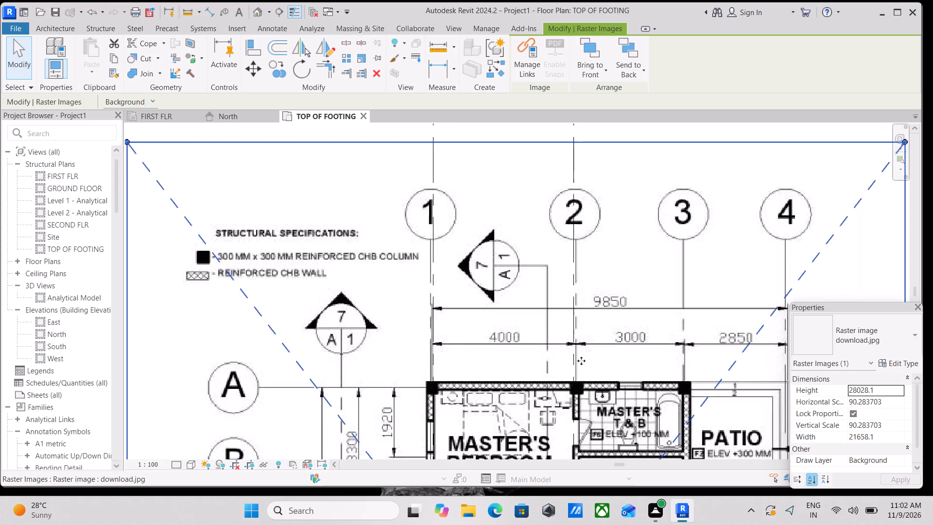
pyautogui.scroll(1, 581, 361)
pyautogui.scroll(-1, 646, 295)
pyautogui.moveTo(646, 295); pyautogui.dragTo(464, 295, button='middle')
pyautogui.moveTo(530, 262); pyautogui.dragTo(509, 279, button='middle')
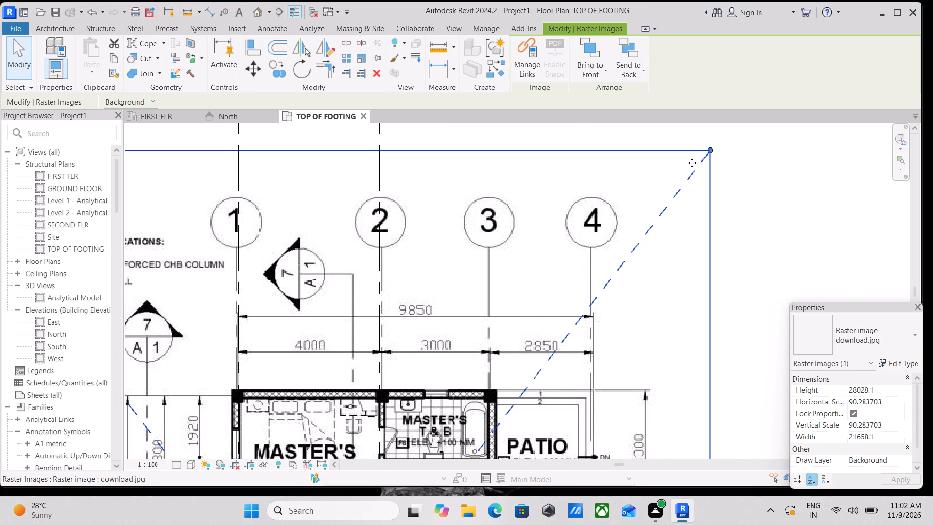
pyautogui.click(711, 152)
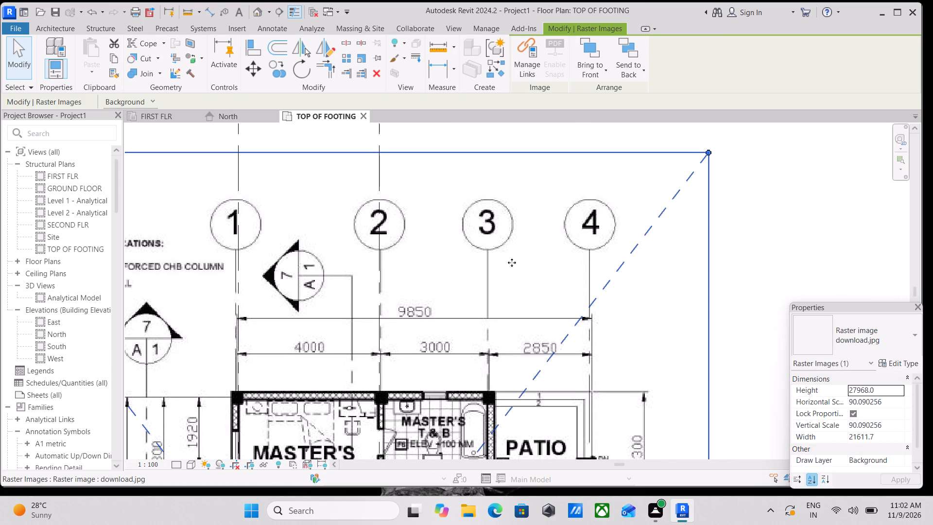
# Check the axis lines against the grids and shrink the image slightly from its upper left corner to about 21602 mm by 27955 mm.
pyautogui.scroll(1, 223, 344)
pyautogui.moveTo(218, 344); pyautogui.dragTo(312, 346, button='middle')
pyautogui.scroll(-1, 313, 346)
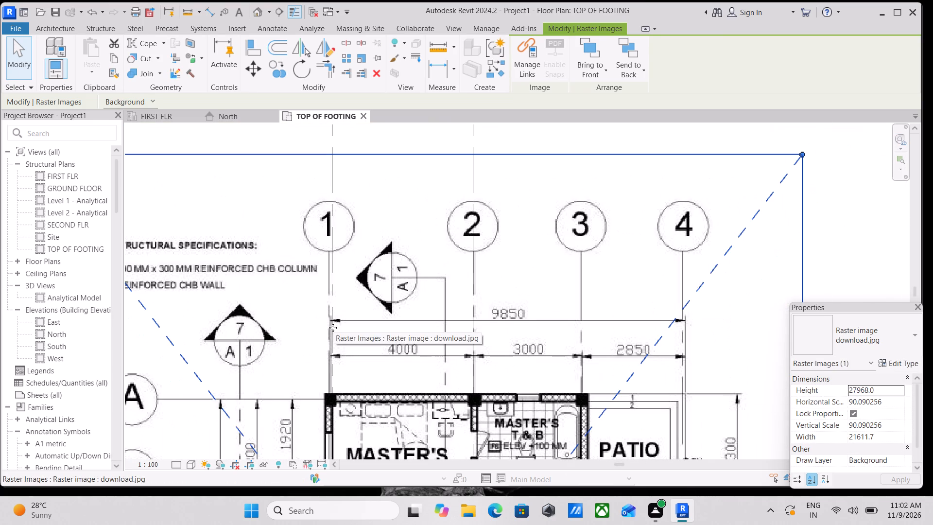
pyautogui.scroll(-1, 333, 328)
pyautogui.moveTo(333, 328); pyautogui.dragTo(352, 306, button='middle')
pyautogui.scroll(3, 505, 390)
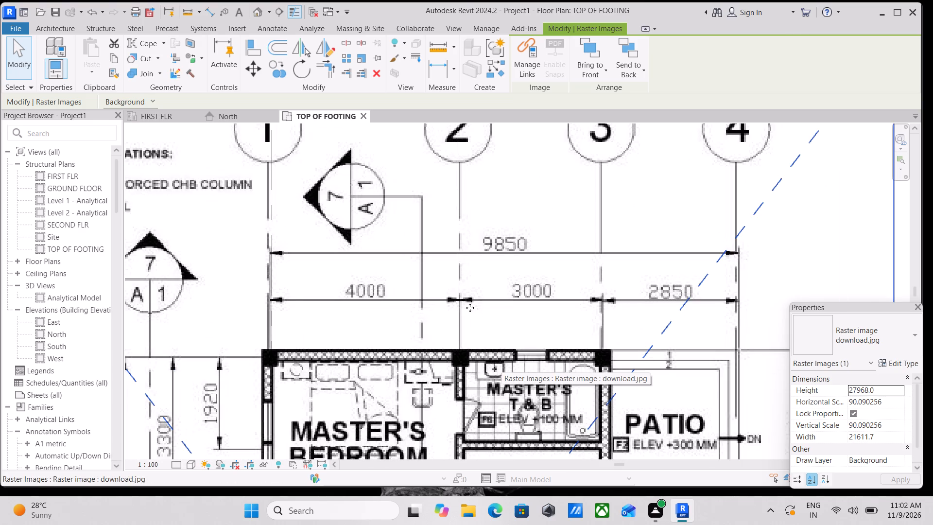
pyautogui.scroll(-2, 469, 306)
pyautogui.moveTo(469, 306); pyautogui.dragTo(481, 337, button='middle')
pyautogui.scroll(-1, 482, 340)
pyautogui.scroll(-2, 315, 275)
pyautogui.moveTo(316, 276); pyautogui.dragTo(402, 285, button='middle')
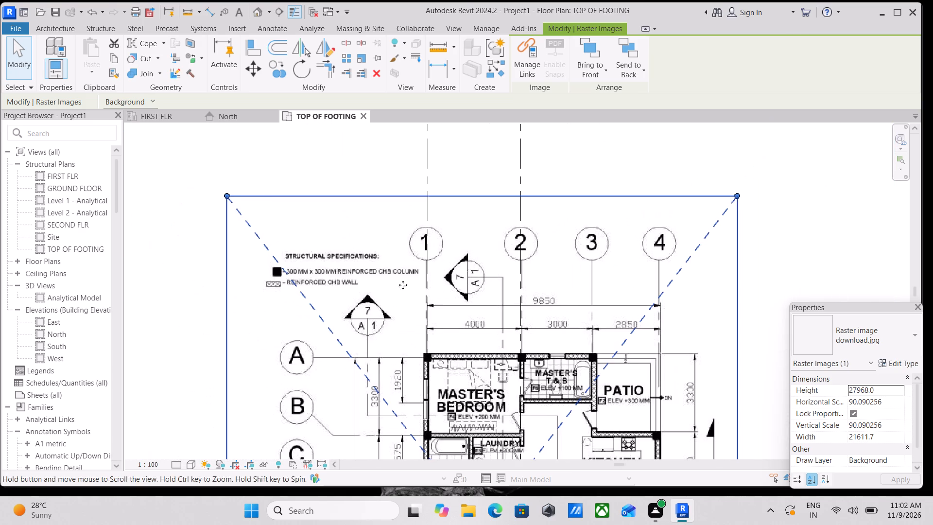
pyautogui.click(228, 195)
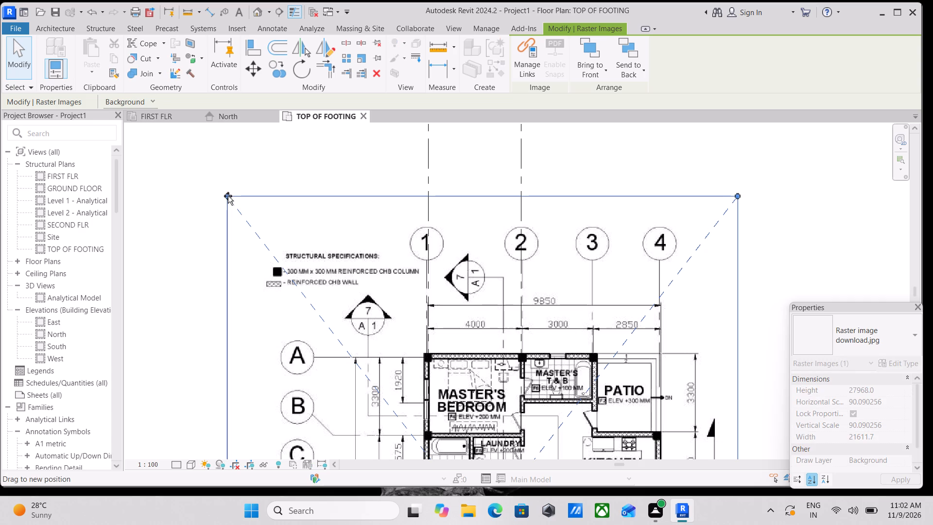
# Examine where the resized image's axis 1 and 2 lines and its 4000 dimension fall against the two vertical grids.
pyautogui.scroll(3, 238, 214)
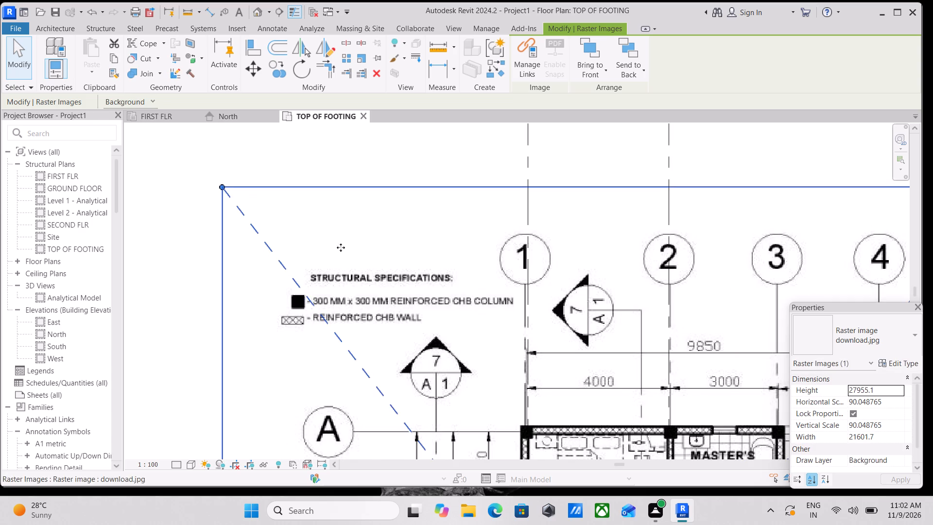
pyautogui.moveTo(431, 277); pyautogui.dragTo(290, 243, button='middle')
pyautogui.moveTo(503, 330); pyautogui.dragTo(457, 327, button='middle')
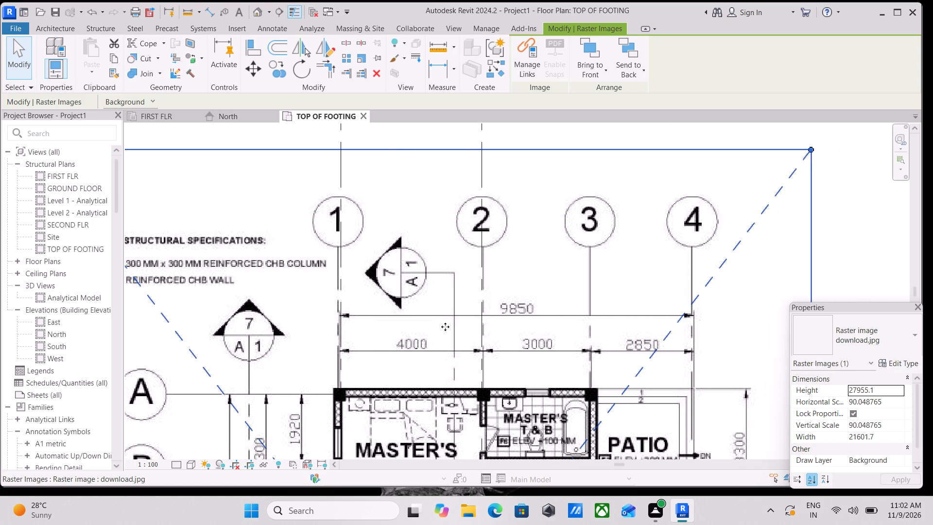
pyautogui.moveTo(502, 332); pyautogui.dragTo(482, 339, button='middle')
pyautogui.scroll(-1, 480, 340)
pyautogui.moveTo(480, 340); pyautogui.dragTo(466, 339, button='middle')
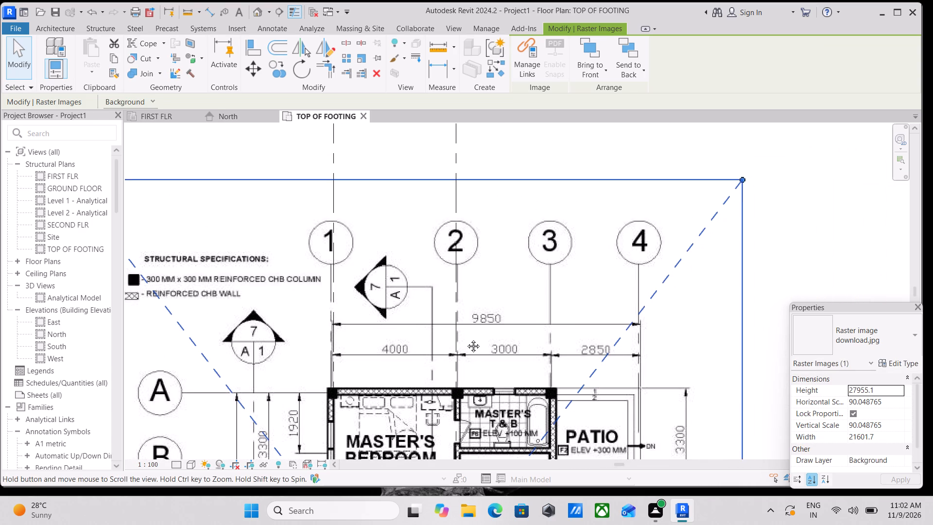
pyautogui.moveTo(466, 339); pyautogui.dragTo(464, 338, button='middle')
pyautogui.scroll(2, 449, 348)
pyautogui.scroll(-1, 465, 316)
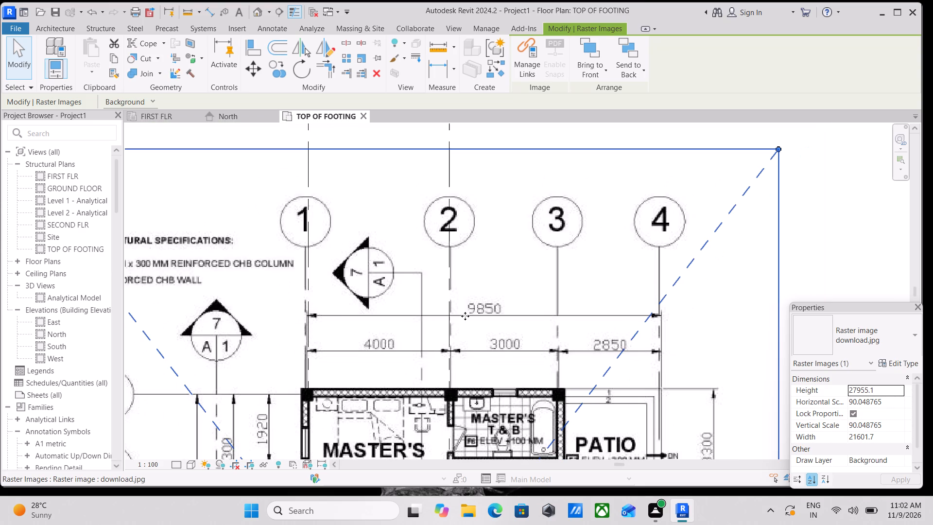
# Shrink the floor plan image from its upper left and then upper right corner to about 21465 mm wide and 27778 mm high.
pyautogui.scroll(-1, 293, 299)
pyautogui.moveTo(293, 299); pyautogui.dragTo(428, 275, button='middle')
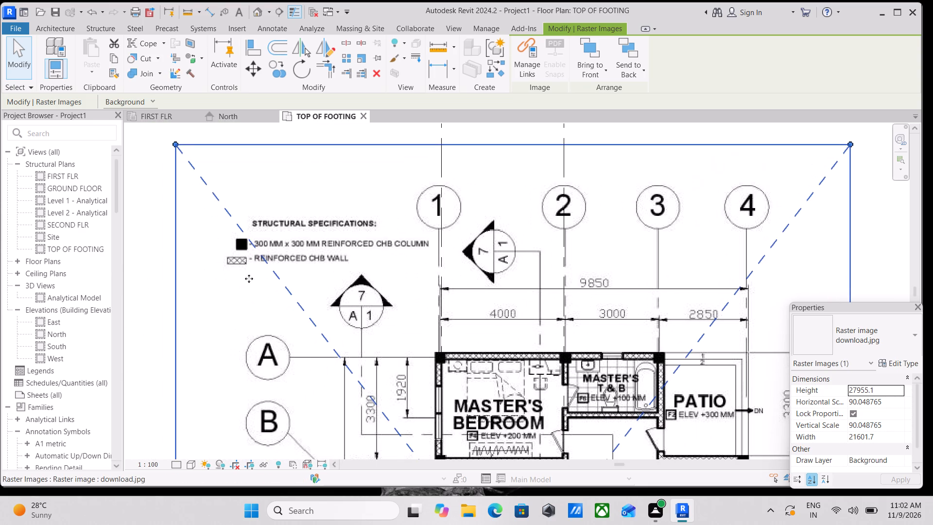
pyautogui.scroll(-2, 250, 257)
pyautogui.middleClick(250, 257)
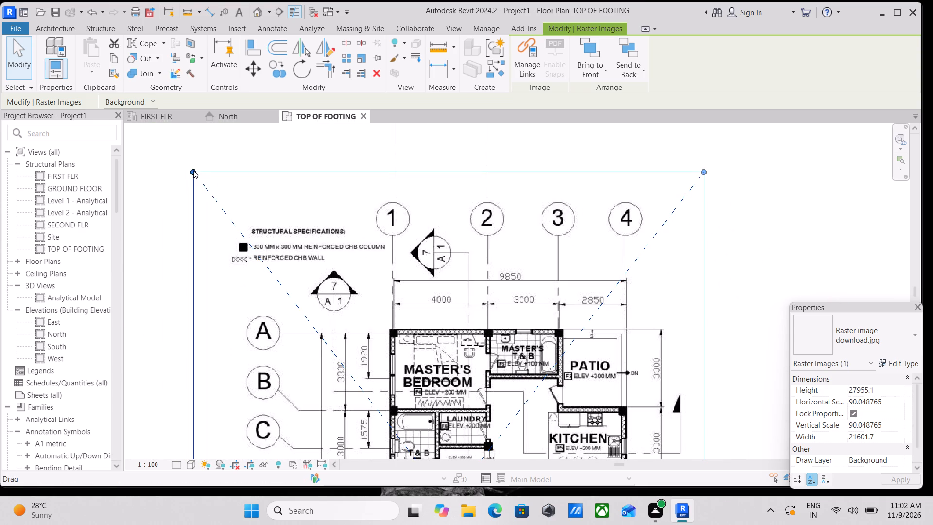
pyautogui.click(192, 170)
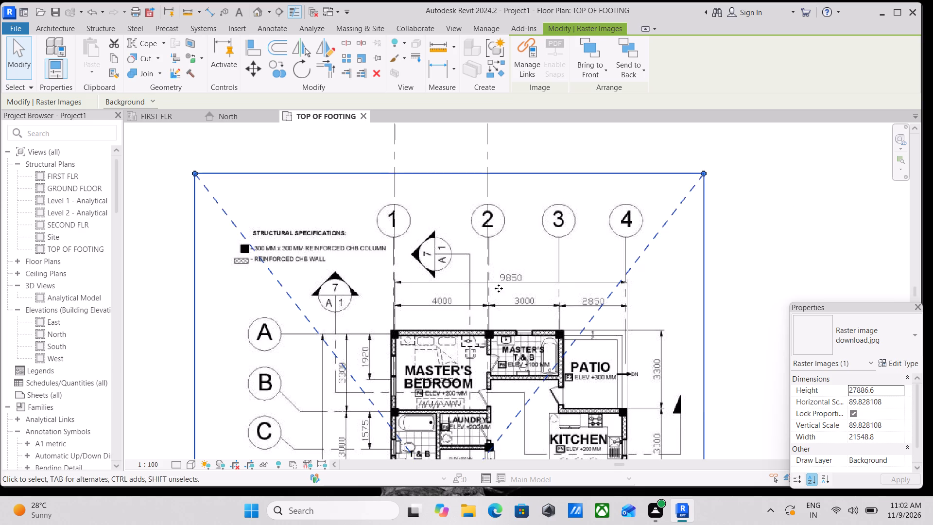
pyautogui.scroll(3, 496, 289)
pyautogui.scroll(-2, 559, 250)
pyautogui.moveTo(559, 250); pyautogui.dragTo(506, 286, button='middle')
pyautogui.moveTo(559, 241); pyautogui.dragTo(520, 264, button='middle')
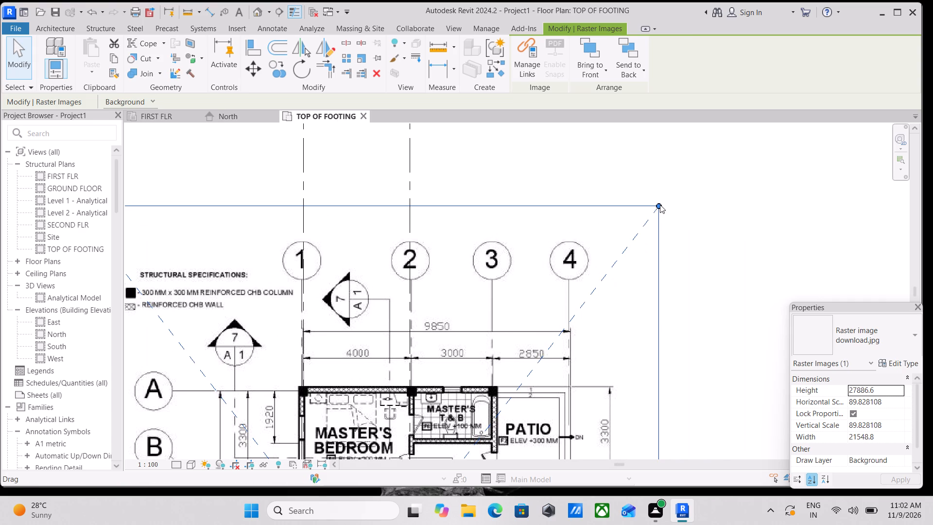
pyautogui.moveTo(660, 205); pyautogui.dragTo(655, 207)
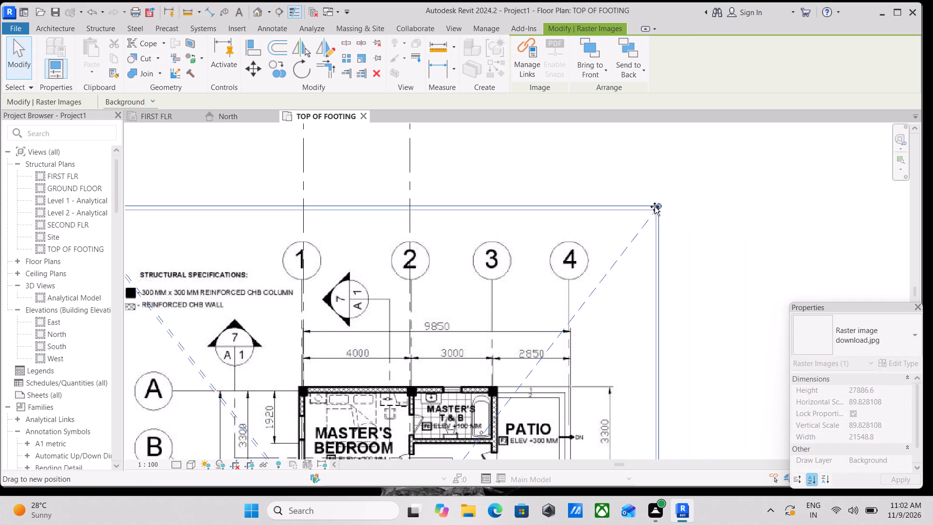
pyautogui.moveTo(655, 207); pyautogui.dragTo(655, 206)
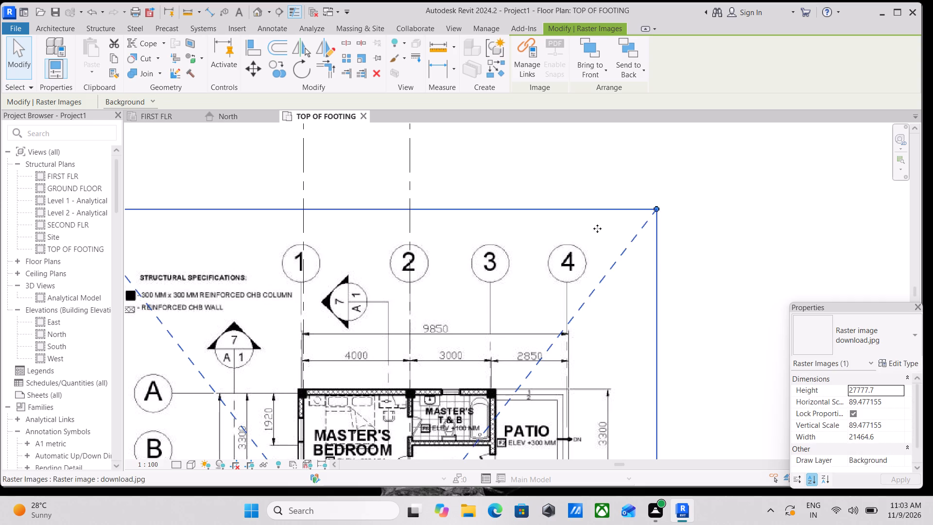
# Shrink the image slightly from its upper left corner to about 21429 mm by 27732 mm and check its axes against the grids.
pyautogui.scroll(-1, 380, 268)
pyautogui.moveTo(381, 269); pyautogui.dragTo(489, 271, button='middle')
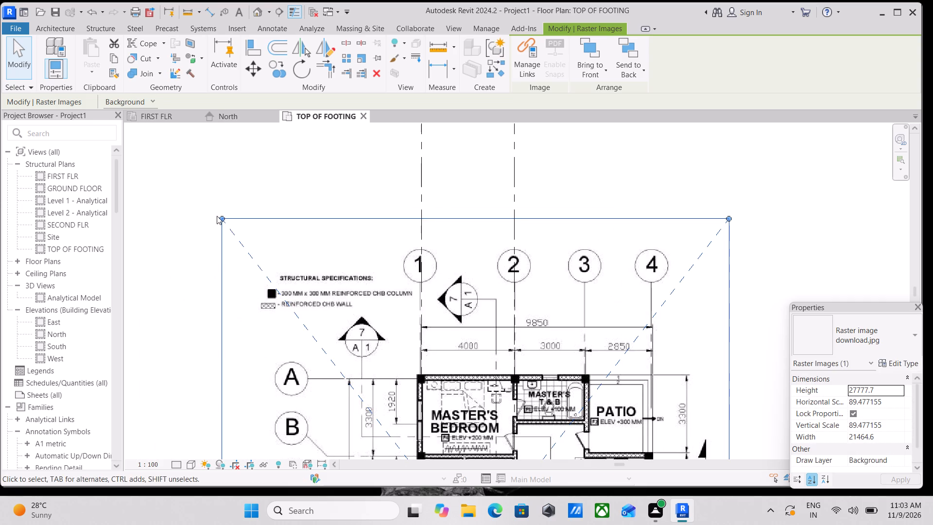
pyautogui.click(220, 217)
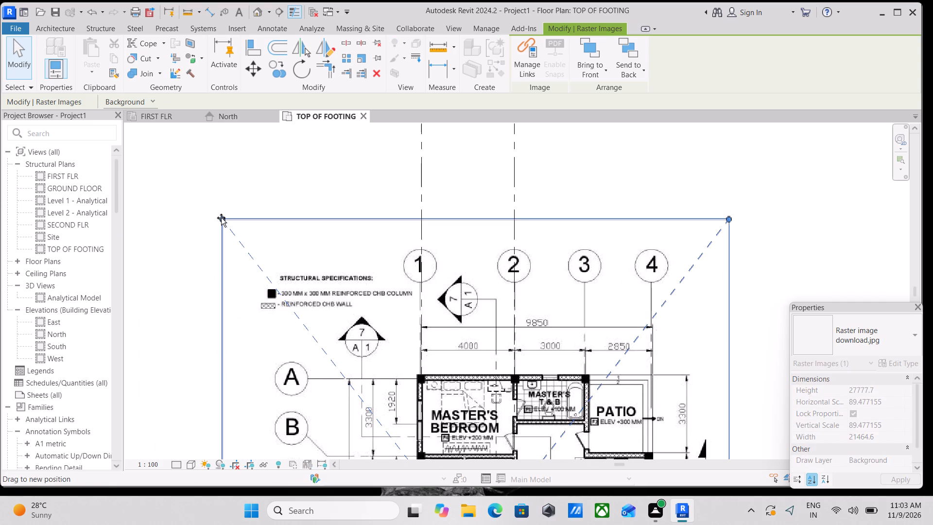
pyautogui.scroll(3, 393, 348)
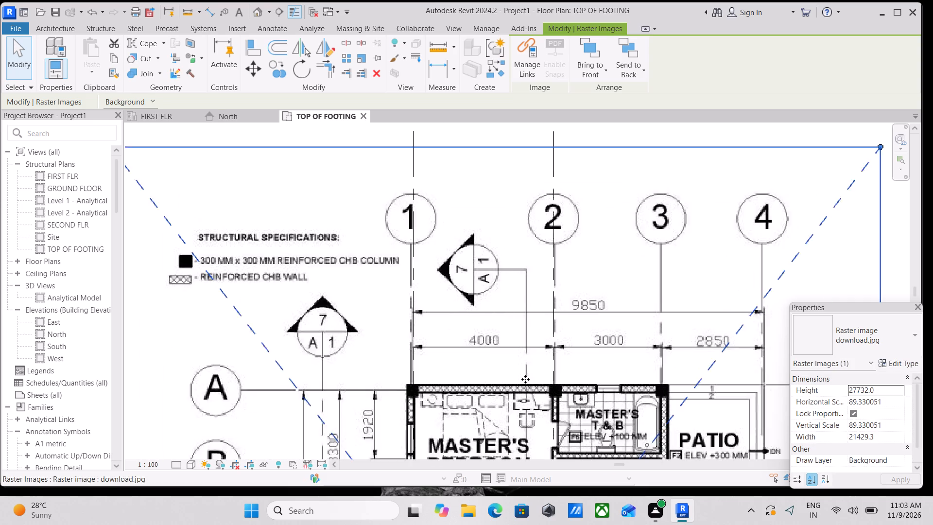
pyautogui.scroll(1, 525, 379)
pyautogui.scroll(4, 403, 374)
pyautogui.scroll(-3, 403, 374)
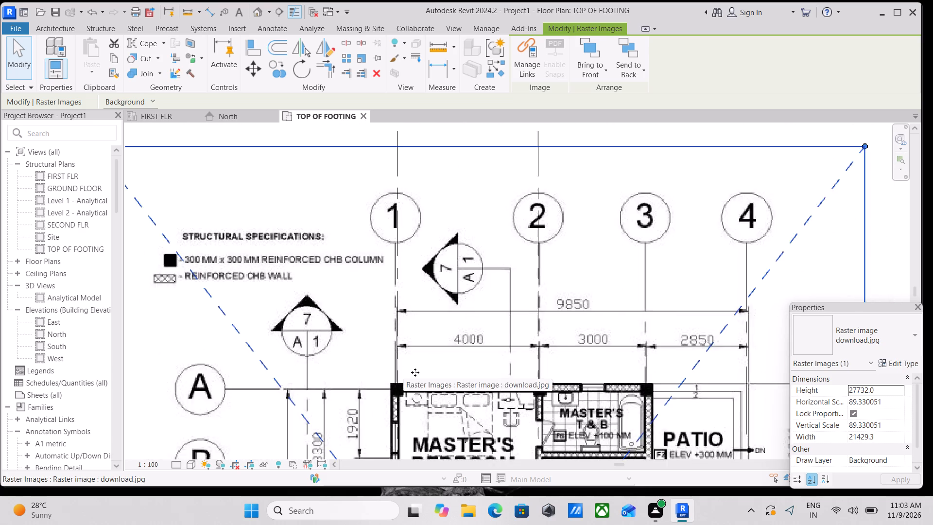
# Fine-tune the image from its upper left corner, first to about 21377 mm wide, then back up to about 21419 mm by 27718 mm.
pyautogui.scroll(-4, 415, 372)
pyautogui.moveTo(433, 368); pyautogui.dragTo(439, 370, button='middle')
pyautogui.scroll(-2, 468, 356)
pyautogui.moveTo(468, 356); pyautogui.dragTo(501, 372, button='middle')
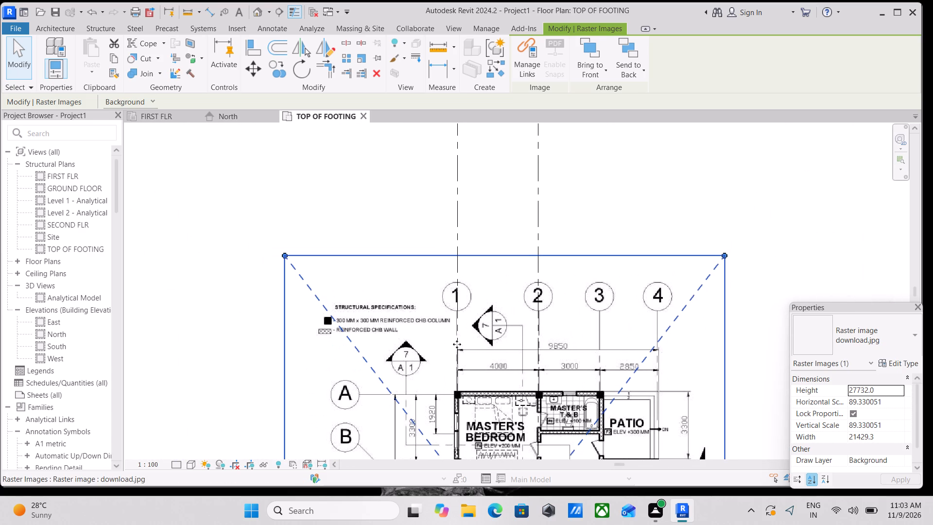
pyautogui.click(284, 256)
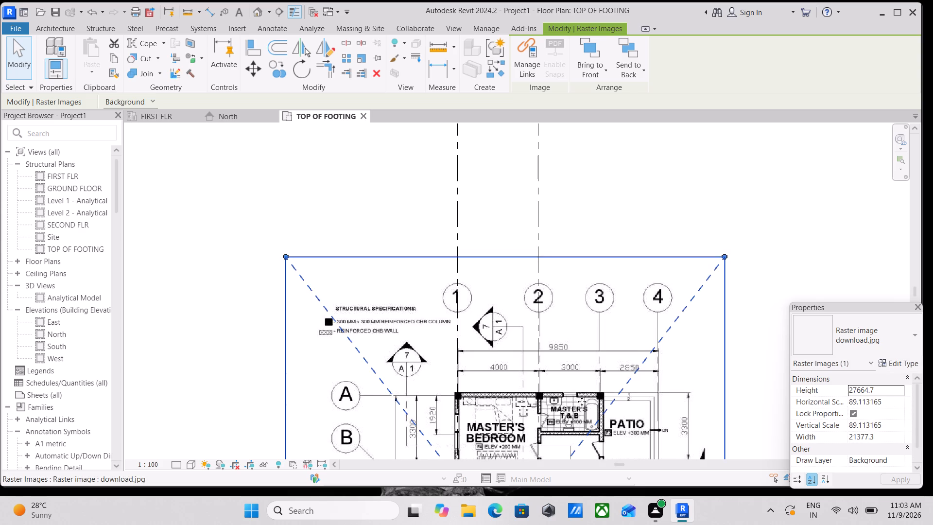
pyautogui.scroll(2, 582, 402)
pyautogui.scroll(1, 195, 215)
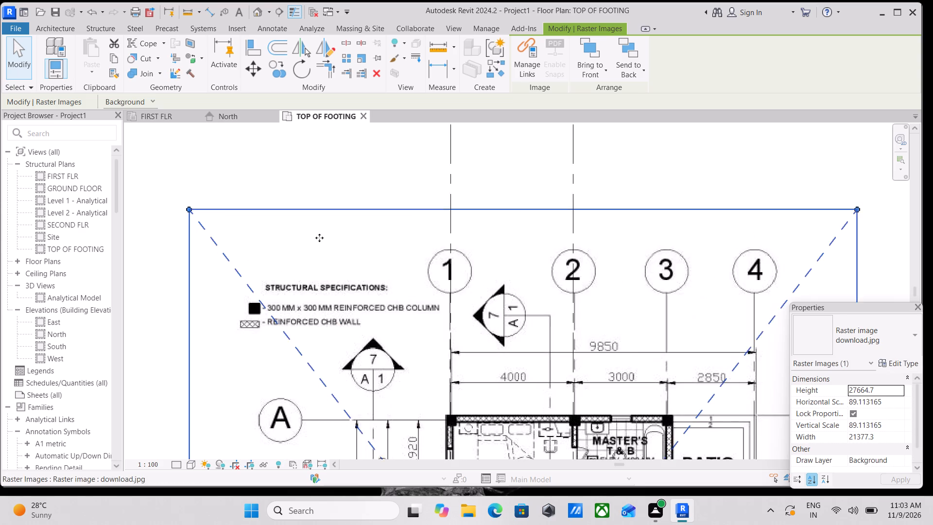
pyautogui.scroll(-1, 323, 238)
pyautogui.click(206, 213)
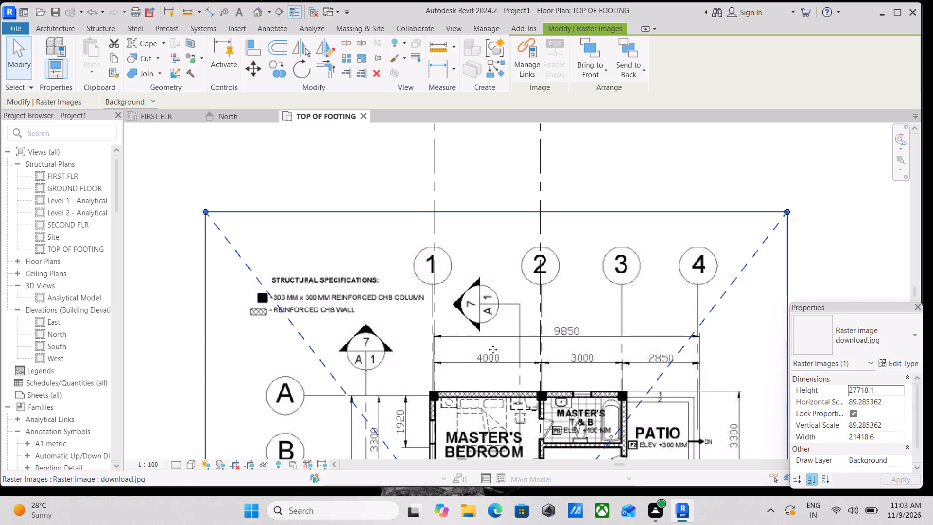
# Create a vertical grid for axis 3 by picking the axis 2 grid with a 3000 mm offset.
pyautogui.scroll(-1, 506, 352)
pyautogui.moveTo(506, 352); pyautogui.dragTo(412, 335, button='middle')
pyautogui.scroll(-2, 402, 334)
pyautogui.moveTo(402, 334); pyautogui.dragTo(400, 350, button='middle')
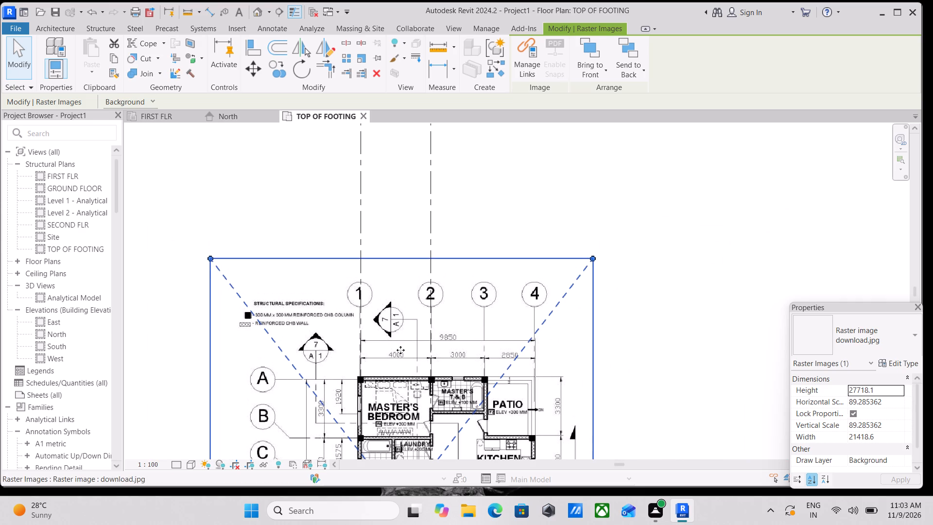
pyautogui.write('GR')
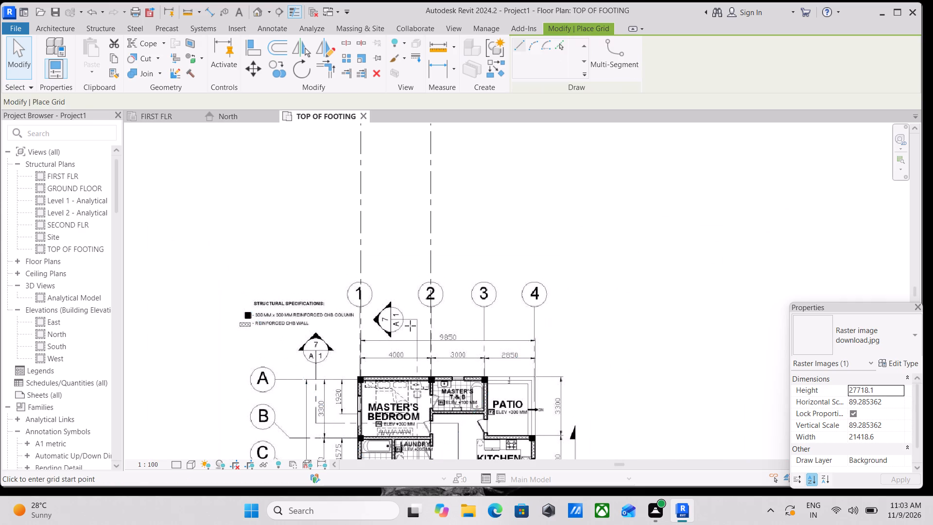
pyautogui.click(556, 45)
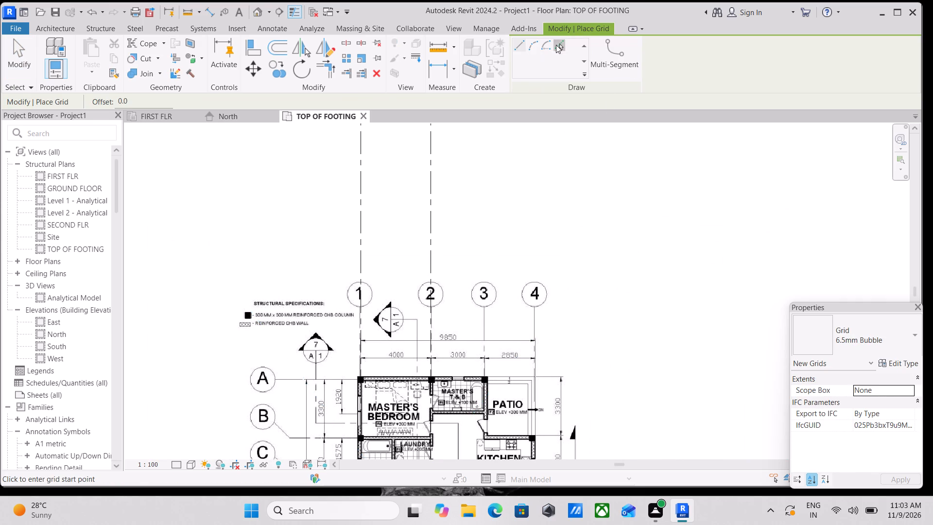
pyautogui.moveTo(133, 96); pyautogui.dragTo(57, 103)
pyautogui.write('300')
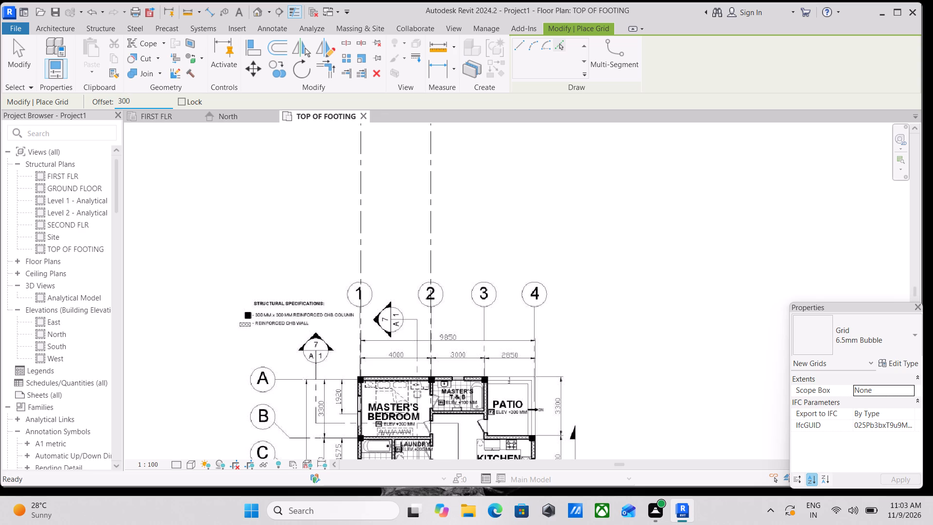
pyautogui.press('0')
pyautogui.write('MM')
pyautogui.press('Return')
pyautogui.click(432, 330)
# Create a vertical grid for axis 4 by picking the axis 3 grid with a 2850 mm offset, and end the Grid command.
pyautogui.scroll(-1, 577, 335)
pyautogui.moveTo(577, 335); pyautogui.dragTo(507, 371, button='middle')
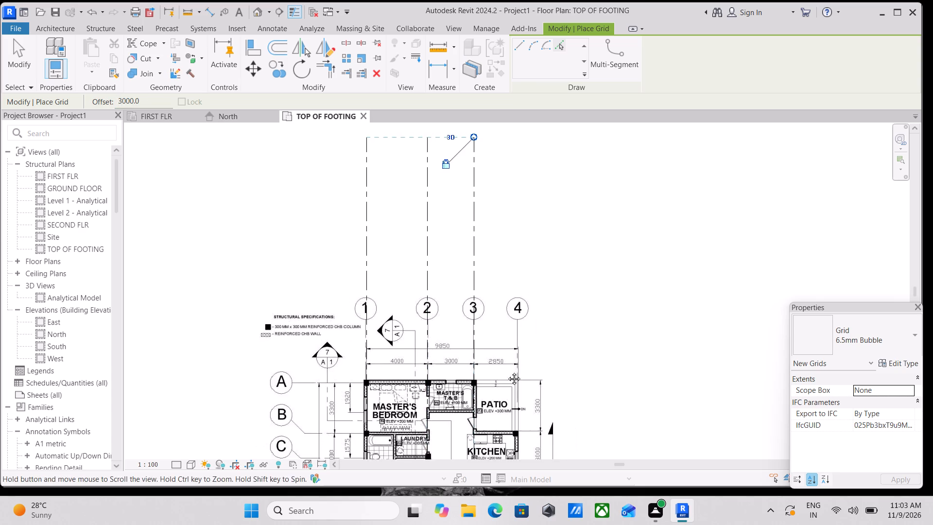
pyautogui.moveTo(507, 371); pyautogui.dragTo(495, 379, button='middle')
pyautogui.scroll(-1, 496, 370)
pyautogui.moveTo(496, 370); pyautogui.dragTo(509, 324, button='middle')
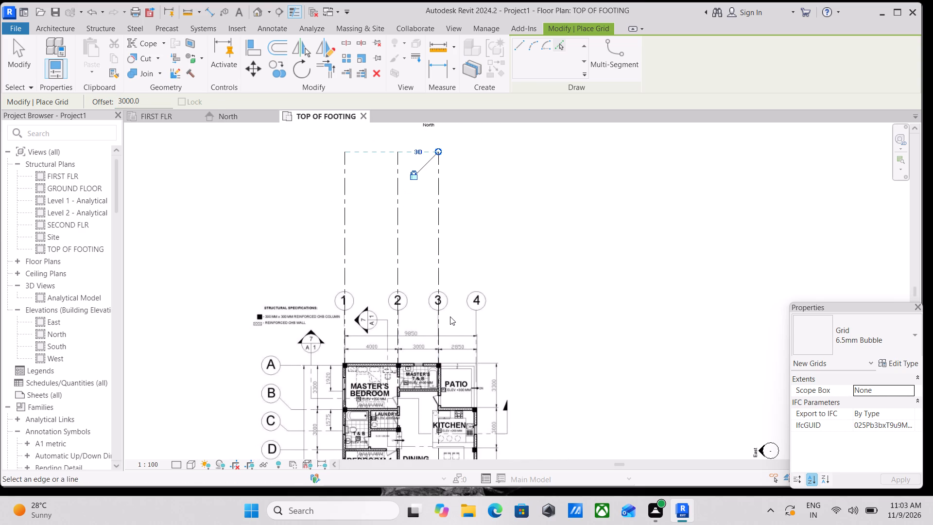
pyautogui.scroll(3, 444, 343)
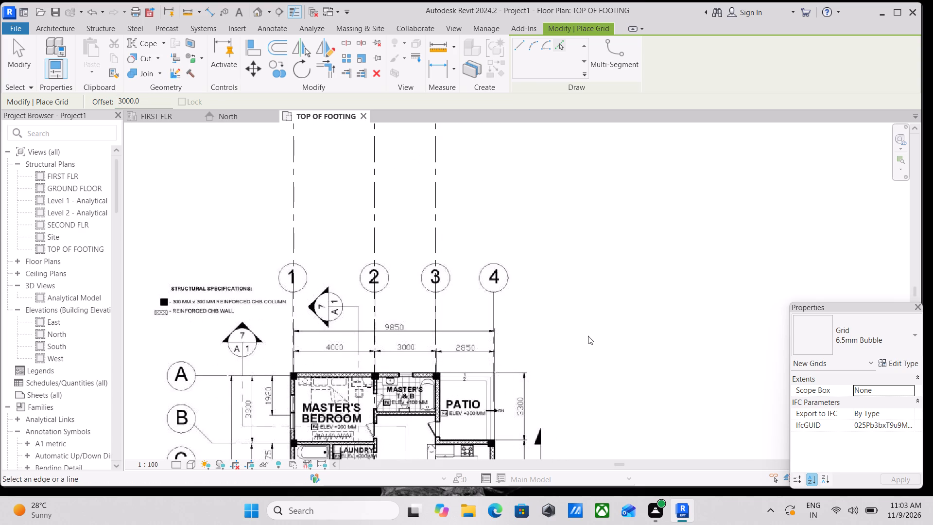
pyautogui.moveTo(588, 336); pyautogui.dragTo(604, 361, button='middle')
pyautogui.scroll(1, 596, 341)
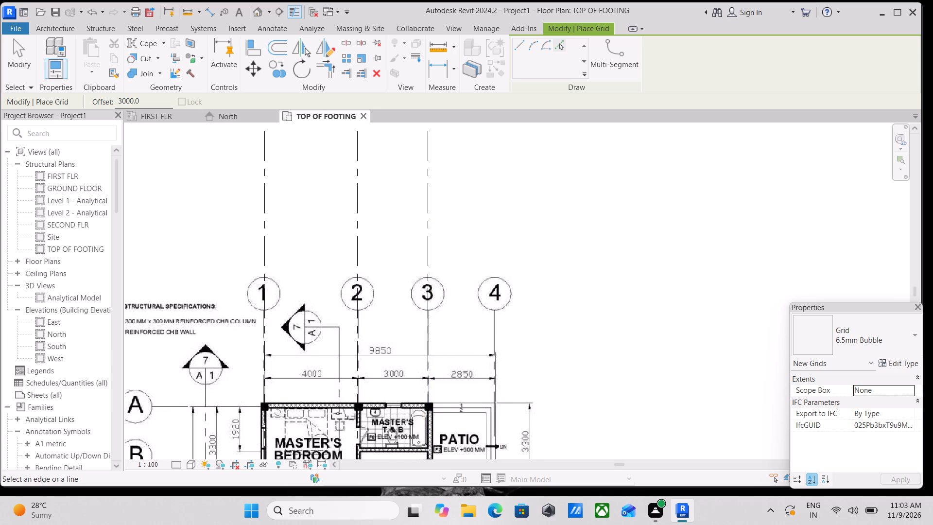
pyautogui.moveTo(163, 104); pyautogui.dragTo(100, 103)
pyautogui.press('2')
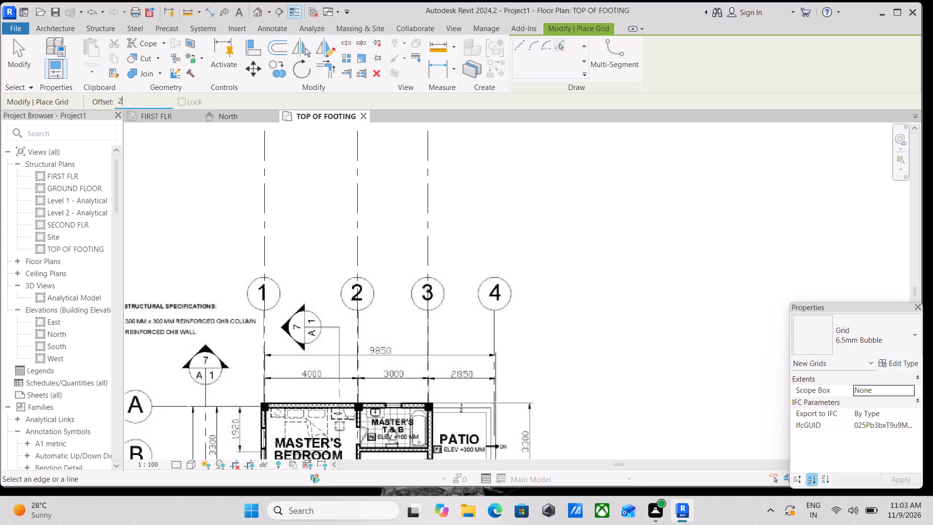
pyautogui.press('8')
pyautogui.write('50')
pyautogui.write('MM')
pyautogui.press('Return')
pyautogui.click(432, 343)
pyautogui.scroll(-2, 432, 343)
pyautogui.moveTo(432, 343); pyautogui.dragTo(448, 381, button='middle')
pyautogui.scroll(-2, 449, 385)
pyautogui.moveTo(449, 385); pyautogui.dragTo(452, 335, button='middle')
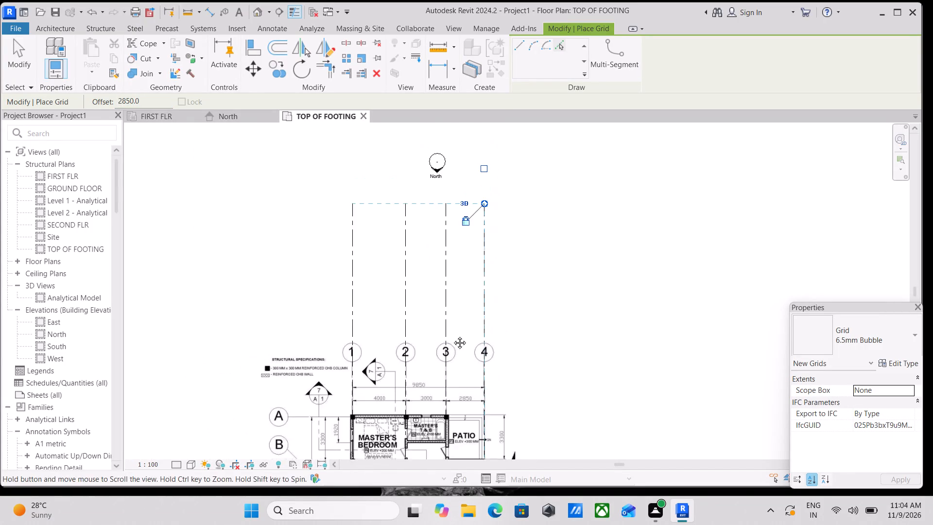
pyautogui.moveTo(452, 335); pyautogui.dragTo(465, 260, button='middle')
pyautogui.scroll(-1, 457, 306)
pyautogui.press('Escape')
pyautogui.scroll(6, 358, 275)
pyautogui.press('Escape')
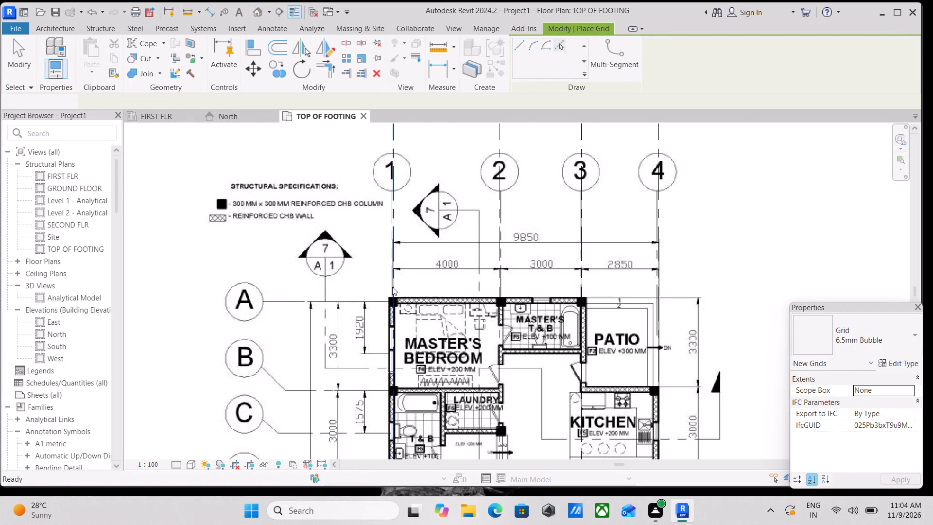
pyautogui.press('Escape')
# Draw a horizontal grid along the axis A line, from the image's A bubble to beyond the patio, and end the Grid command.
pyautogui.moveTo(234, 290); pyautogui.dragTo(183, 302, button='middle')
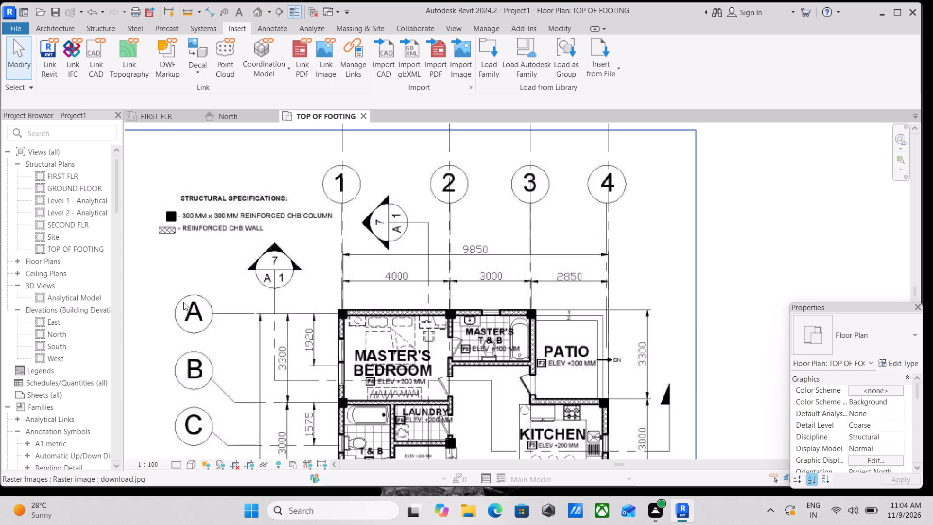
pyautogui.write('GR')
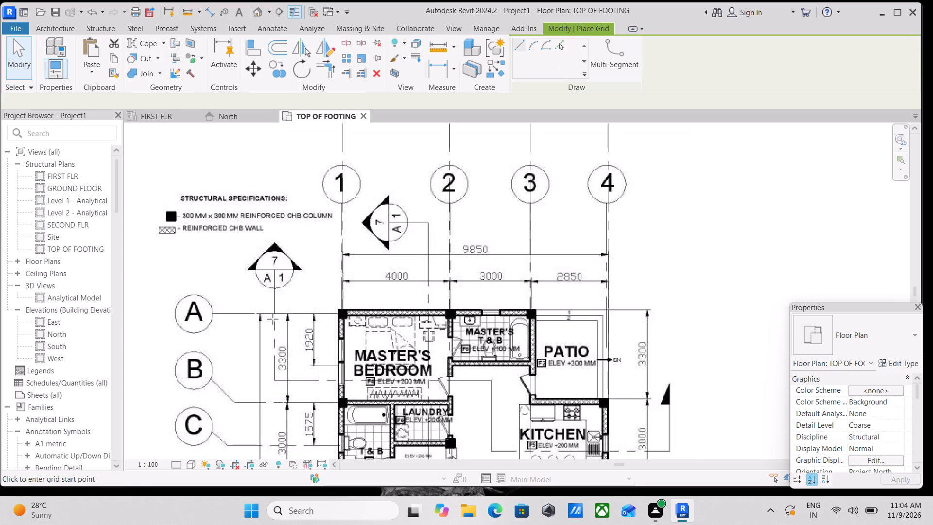
pyautogui.scroll(2, 226, 309)
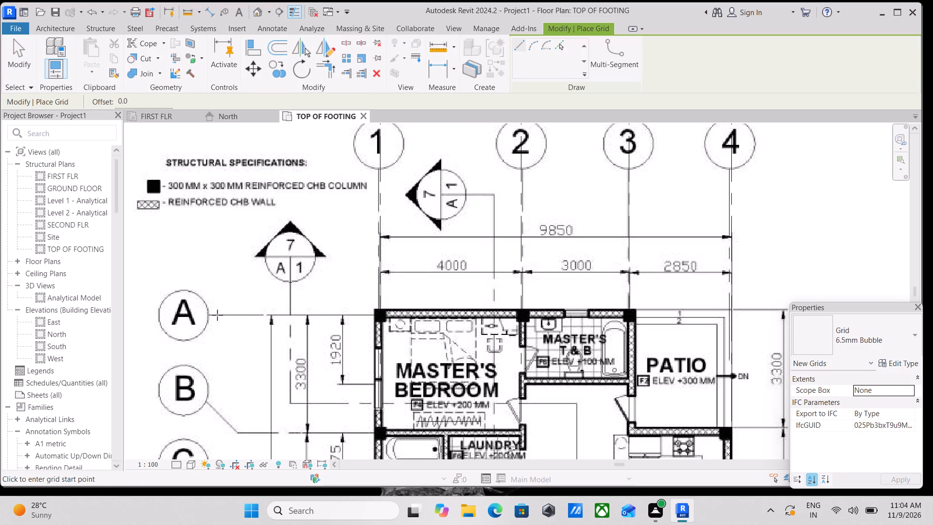
pyautogui.scroll(3, 212, 315)
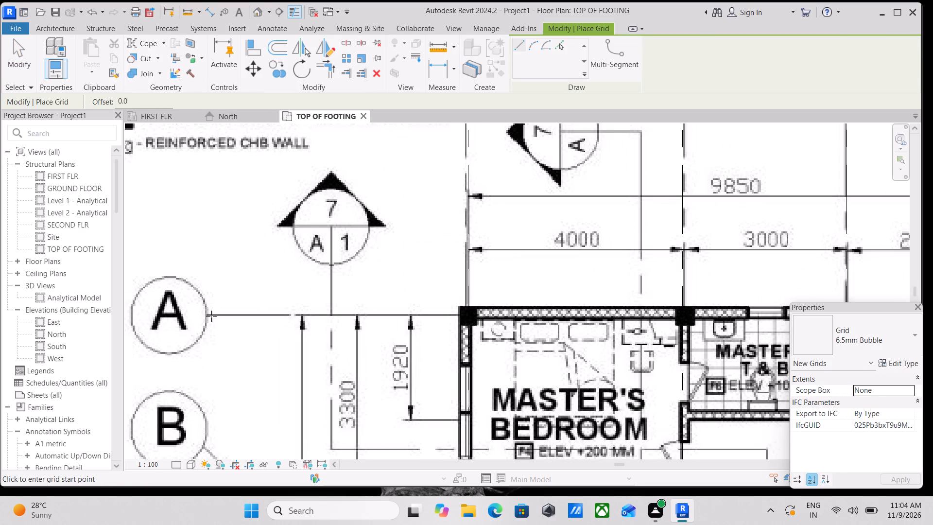
pyautogui.scroll(3, 211, 314)
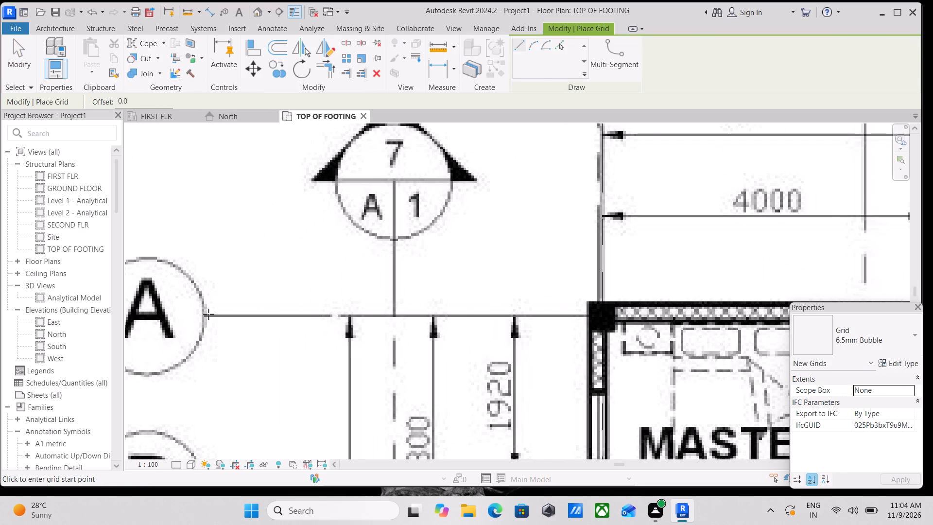
pyautogui.scroll(2, 207, 316)
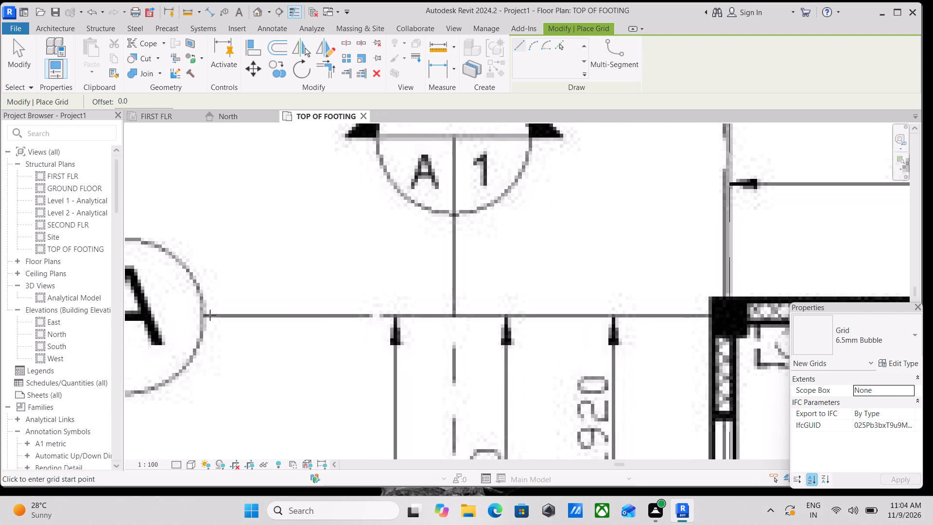
pyautogui.click(210, 315)
pyautogui.scroll(-1, 394, 301)
pyautogui.moveTo(394, 301); pyautogui.dragTo(204, 301, button='middle')
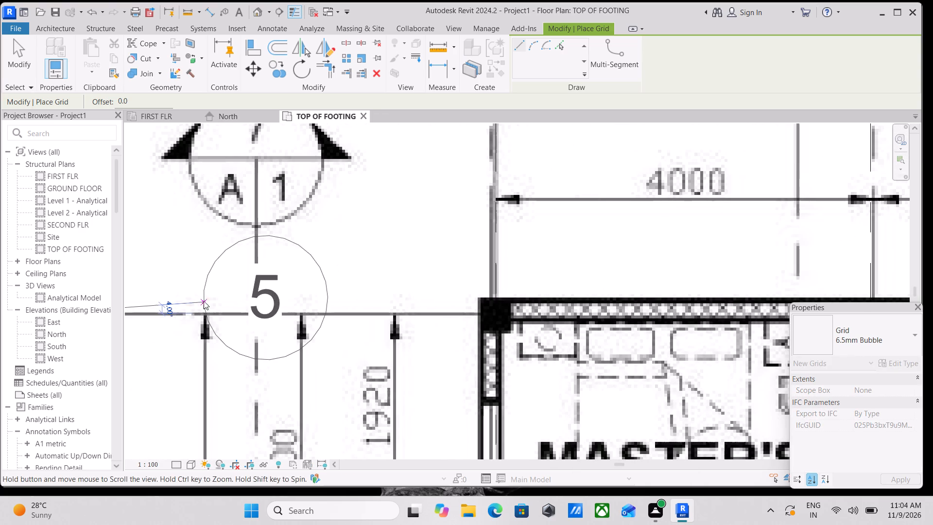
pyautogui.scroll(-2, 459, 308)
pyautogui.moveTo(459, 308); pyautogui.dragTo(315, 276, button='middle')
pyautogui.scroll(-1, 618, 266)
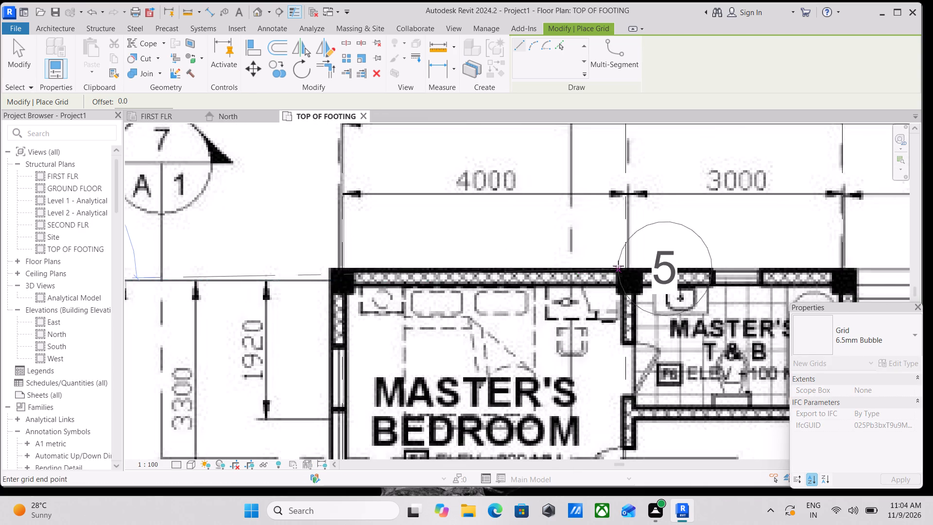
pyautogui.scroll(-1, 618, 266)
pyautogui.moveTo(618, 266); pyautogui.dragTo(440, 280, button='middle')
pyautogui.scroll(-1, 620, 283)
pyautogui.moveTo(620, 283); pyautogui.dragTo(420, 299, button='middle')
pyautogui.scroll(-2, 649, 301)
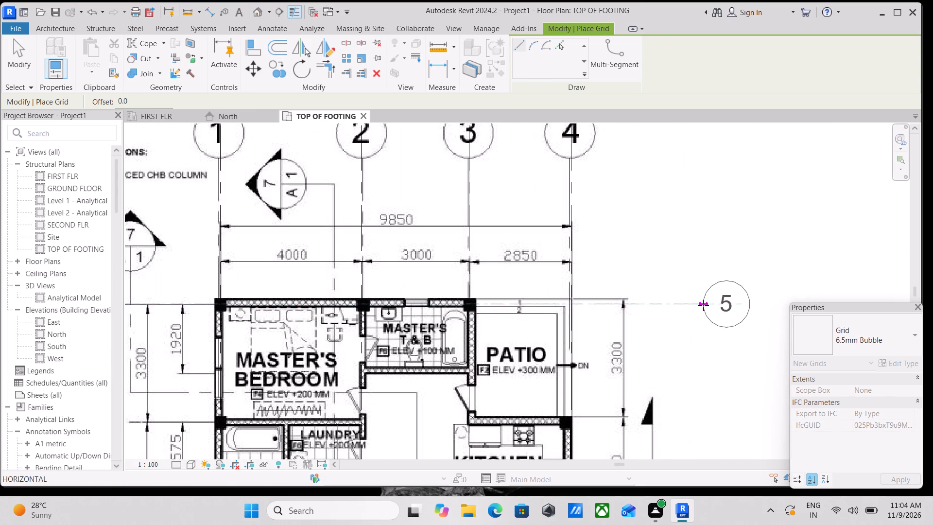
pyautogui.scroll(-2, 719, 303)
pyautogui.moveTo(719, 303); pyautogui.dragTo(625, 291, button='middle')
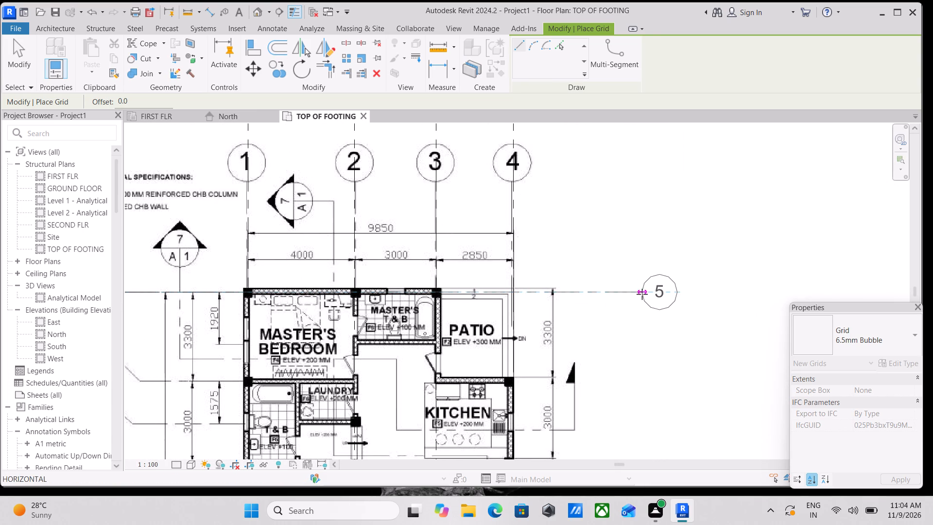
pyautogui.click(639, 294)
pyautogui.press('Escape')
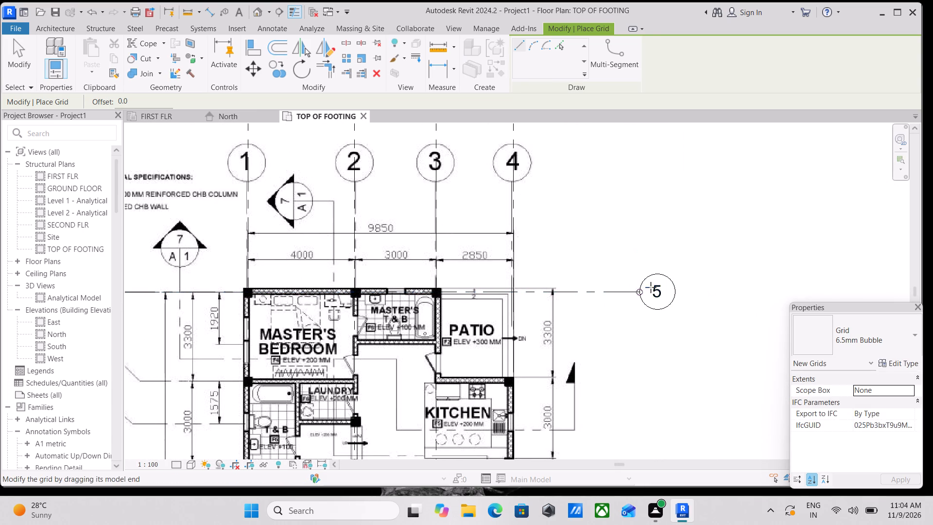
pyautogui.press('Escape')
pyautogui.scroll(-4, 629, 307)
pyautogui.press('Escape')
# Examine the extents of the vertical grids and the new horizontal grid over the whole floor plan image.
pyautogui.scroll(-2, 635, 304)
pyautogui.moveTo(635, 304); pyautogui.dragTo(632, 262, button='middle')
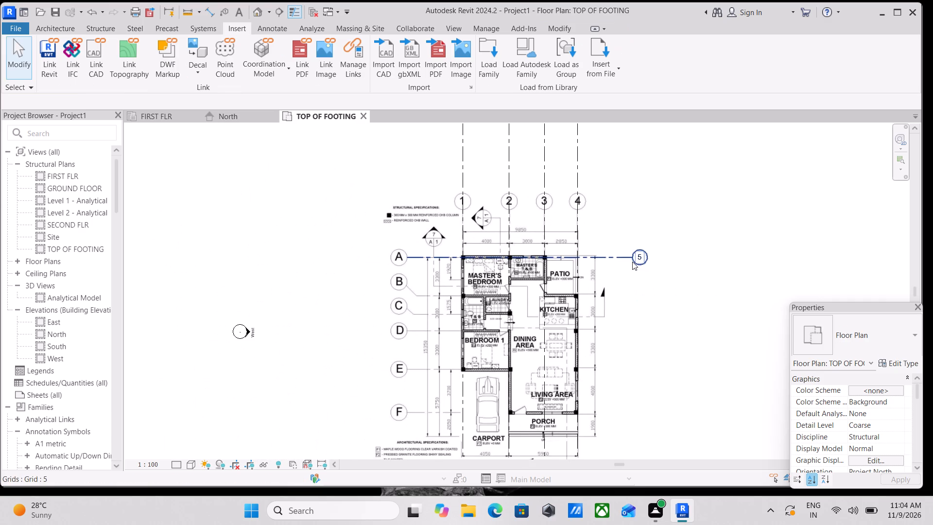
pyautogui.scroll(-2, 464, 326)
pyautogui.moveTo(469, 279); pyautogui.dragTo(421, 404, button='middle')
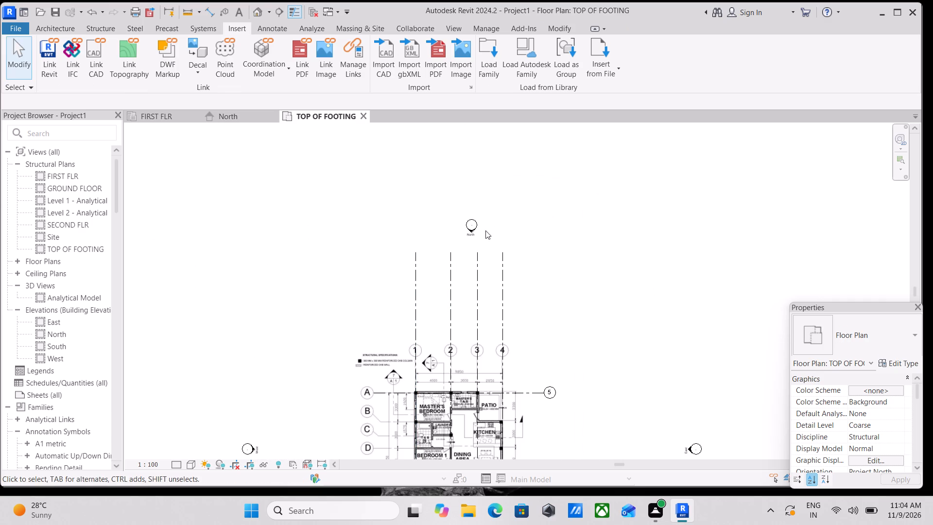
pyautogui.scroll(-1, 450, 260)
pyautogui.moveTo(450, 260); pyautogui.dragTo(450, 224, button='middle')
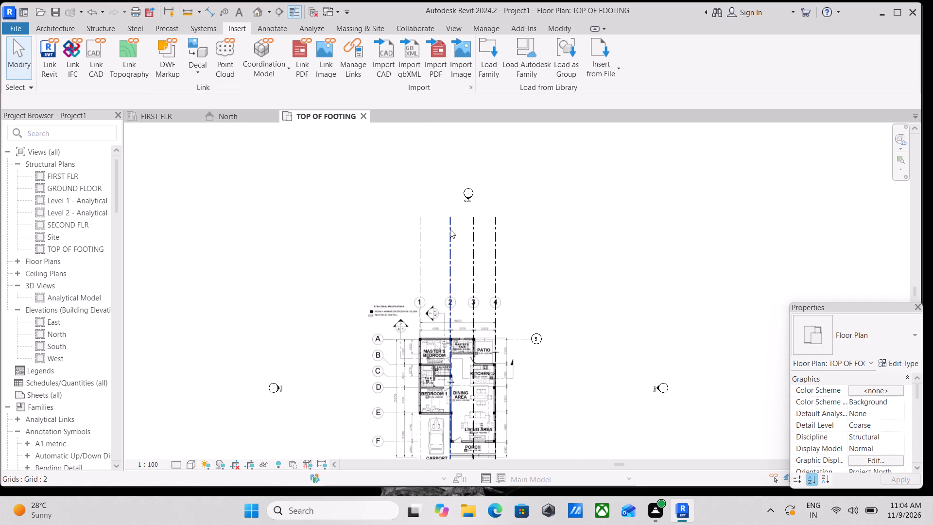
pyautogui.moveTo(412, 406); pyautogui.dragTo(422, 365, button='middle')
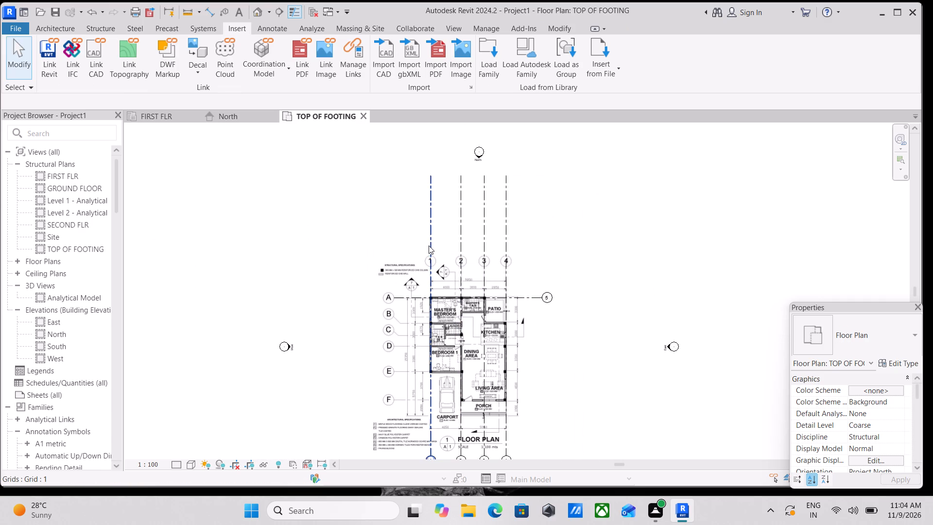
pyautogui.moveTo(460, 364); pyautogui.dragTo(482, 277, button='middle')
pyautogui.scroll(2, 462, 374)
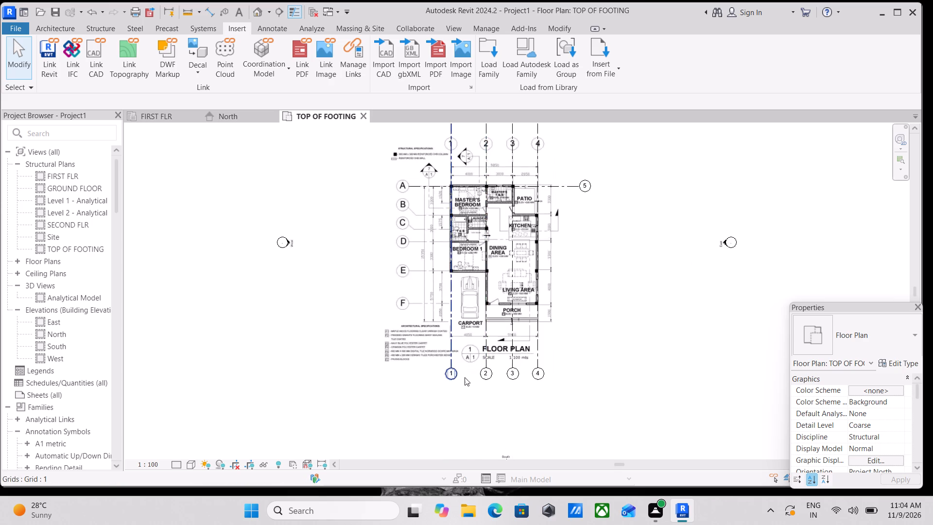
pyautogui.moveTo(490, 386); pyautogui.dragTo(464, 458, button='middle')
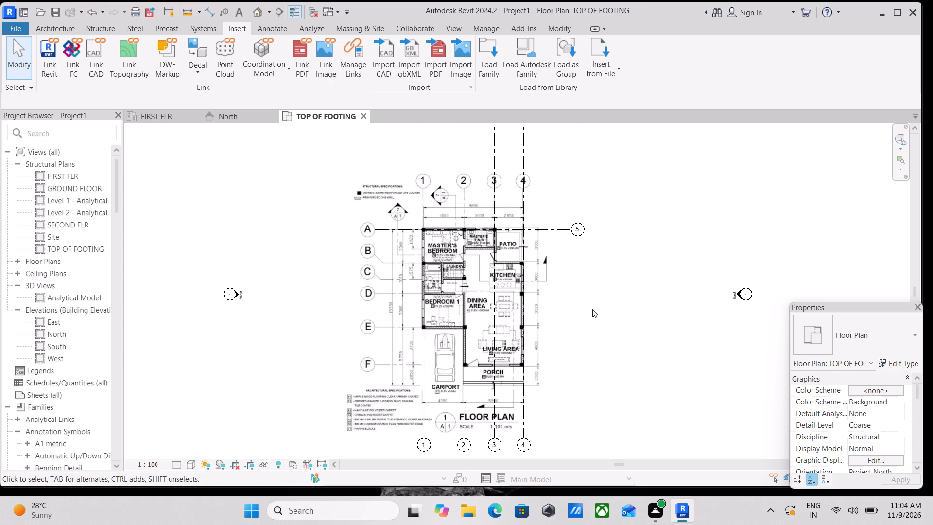
# Rename the horizontal grid along axis A as A.
pyautogui.moveTo(575, 251); pyautogui.dragTo(582, 285, button='middle')
pyautogui.scroll(5, 589, 259)
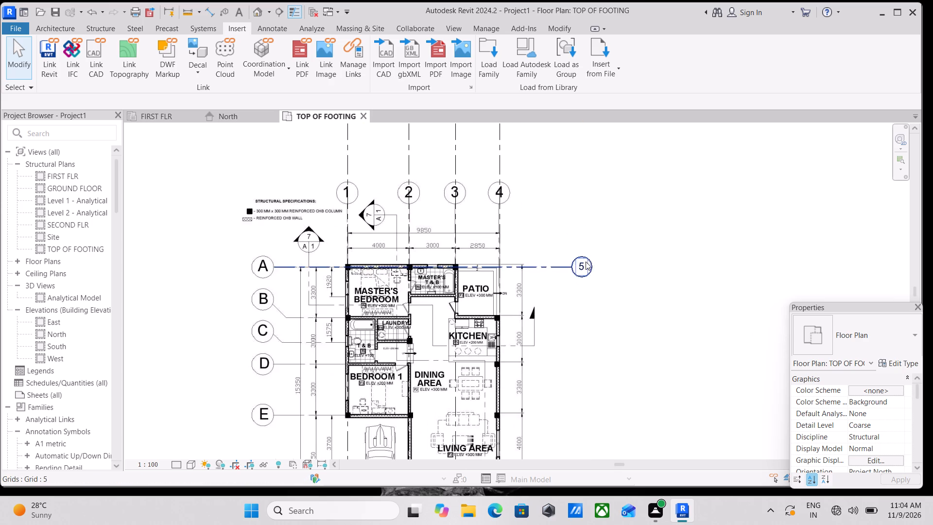
pyautogui.scroll(4, 586, 262)
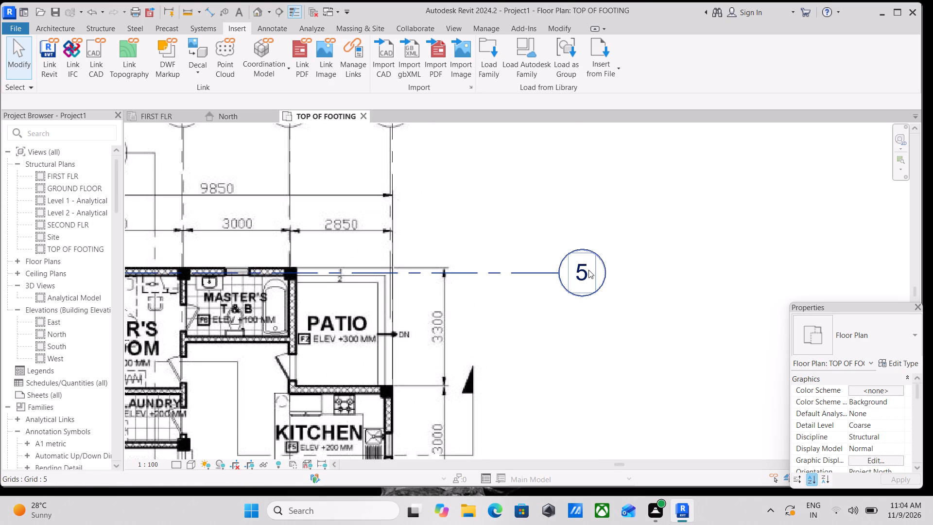
pyautogui.doubleClick(584, 270)
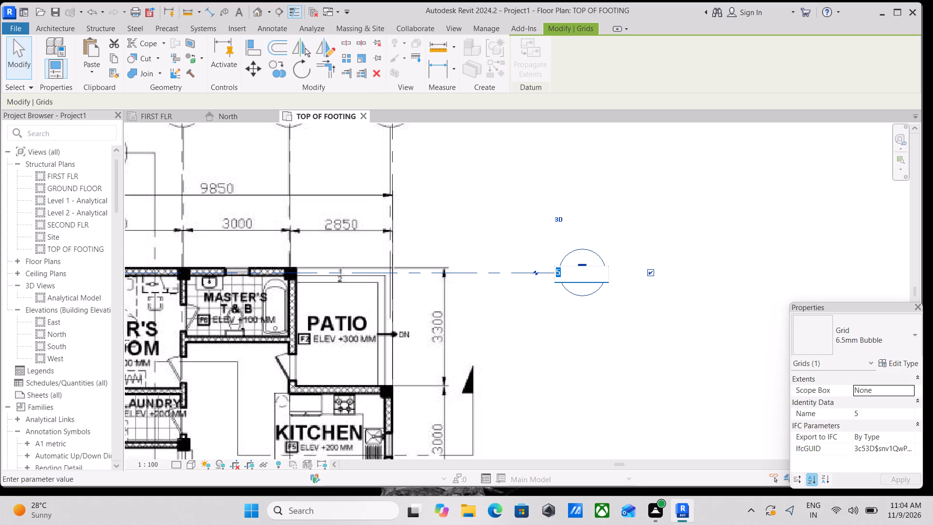
pyautogui.press('a')
pyautogui.press('Return')
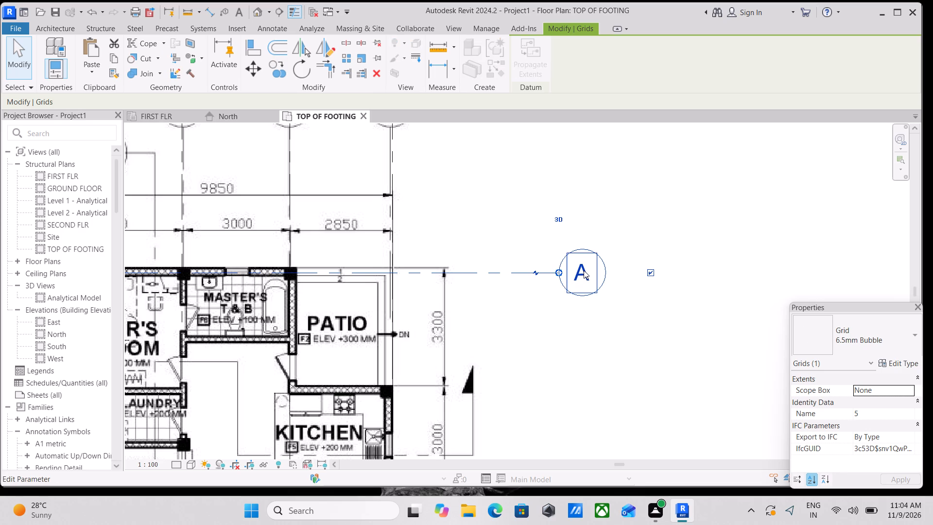
pyautogui.press('Escape')
# Draw a horizontal grid along the axis B line, about 3275 mm below grid A, ending in line with grid A's bubble end.
pyautogui.scroll(-3, 584, 270)
pyautogui.moveTo(518, 297); pyautogui.dragTo(569, 306, button='middle')
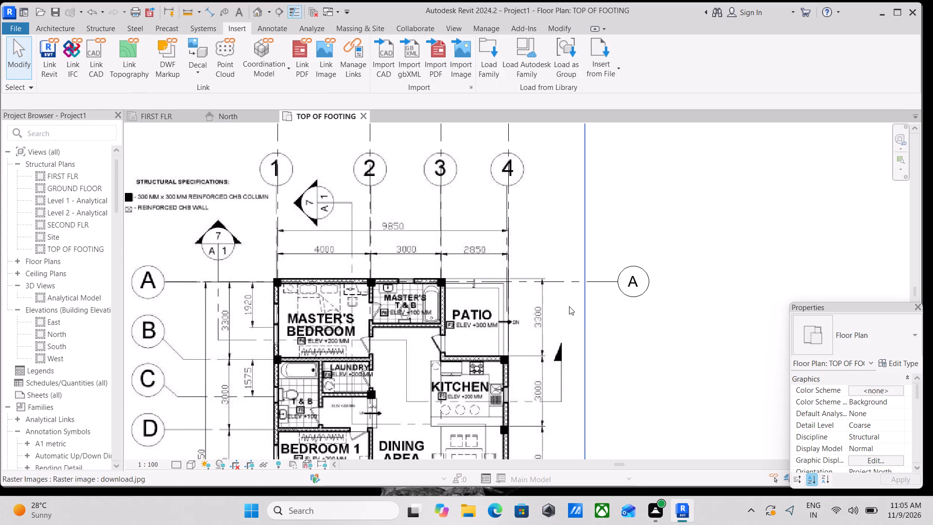
pyautogui.write('GR')
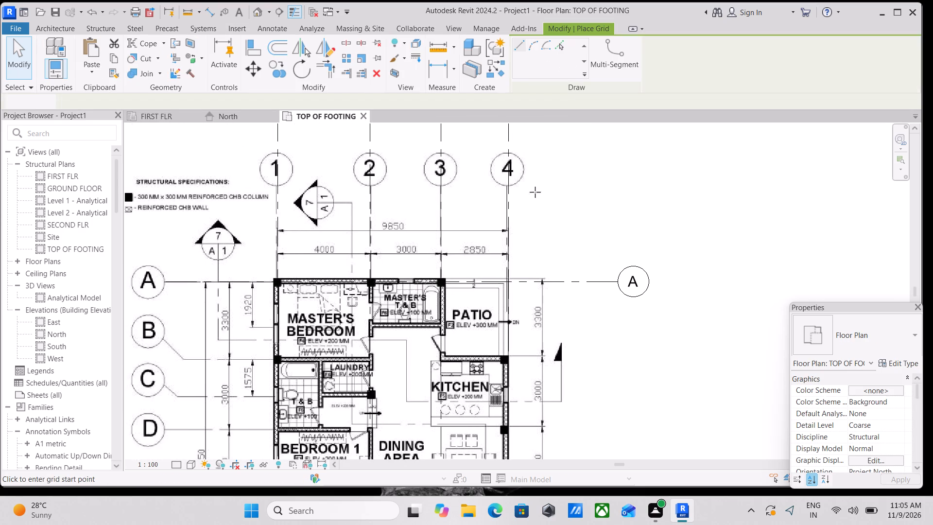
pyautogui.click(562, 46)
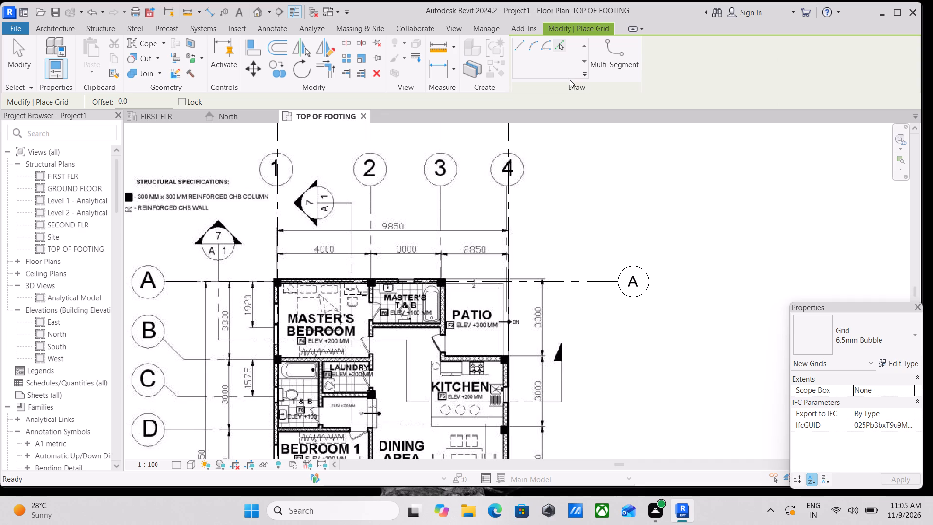
pyautogui.scroll(3, 177, 348)
pyautogui.scroll(-1, 190, 340)
pyautogui.moveTo(190, 340); pyautogui.dragTo(350, 340, button='middle')
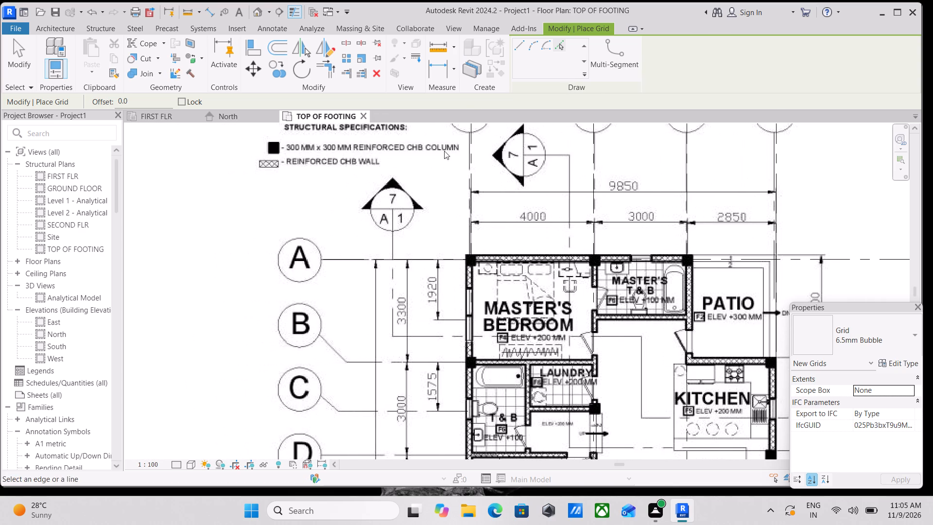
pyautogui.click(519, 41)
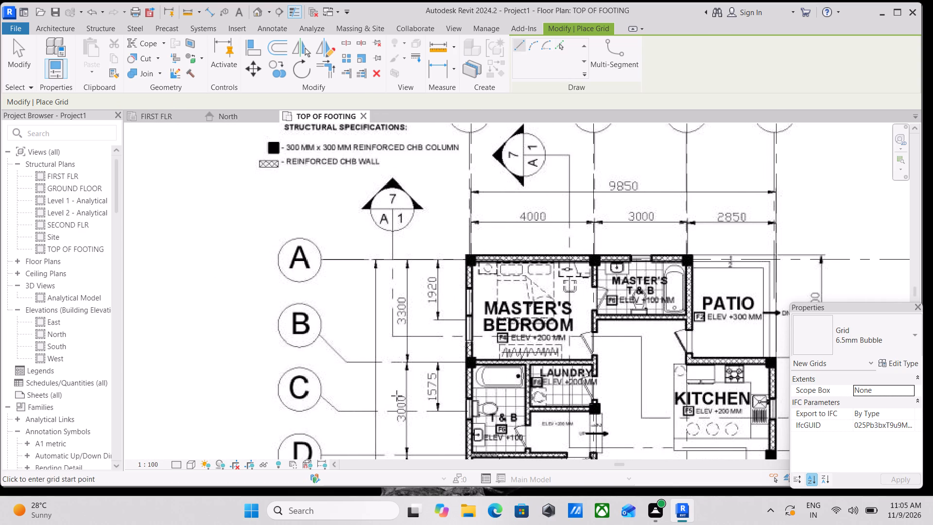
pyautogui.scroll(3, 343, 365)
pyautogui.scroll(-2, 363, 357)
pyautogui.moveTo(363, 357); pyautogui.dragTo(305, 354, button='middle')
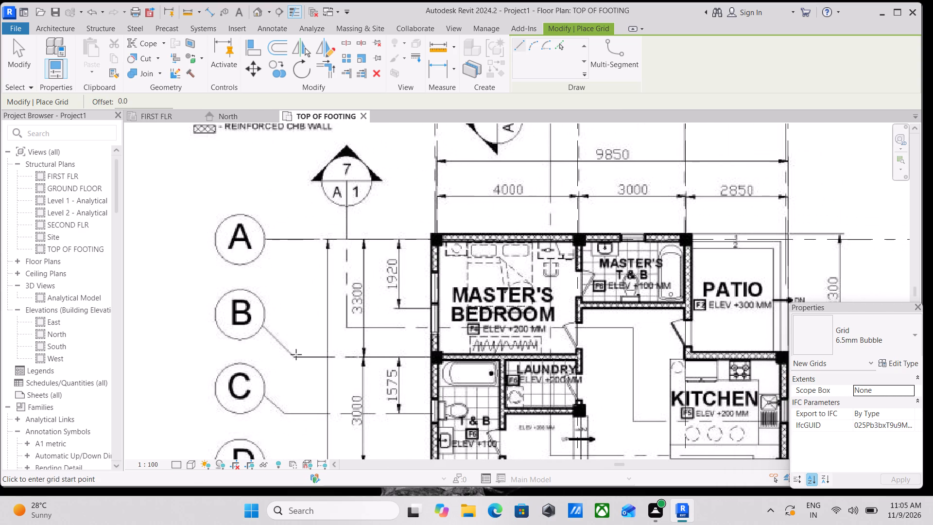
pyautogui.scroll(6, 288, 357)
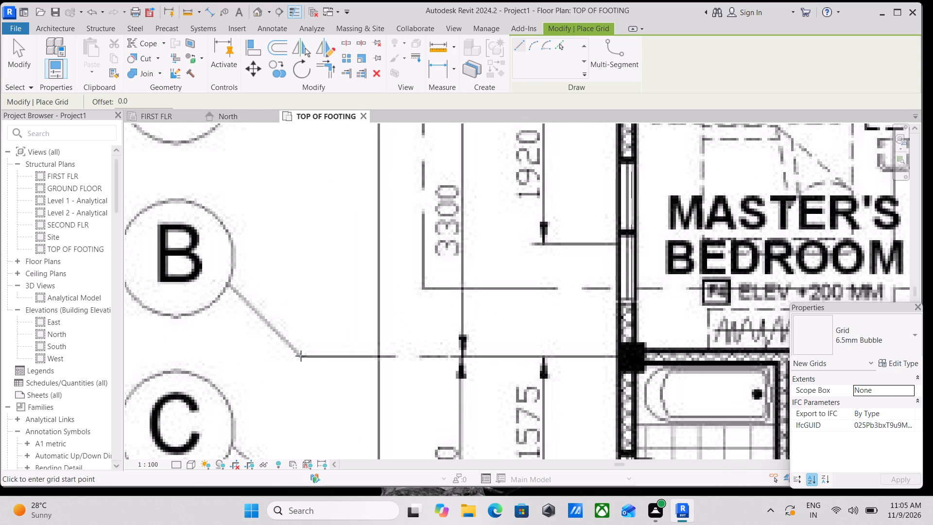
pyautogui.click(301, 356)
pyautogui.scroll(-1, 427, 353)
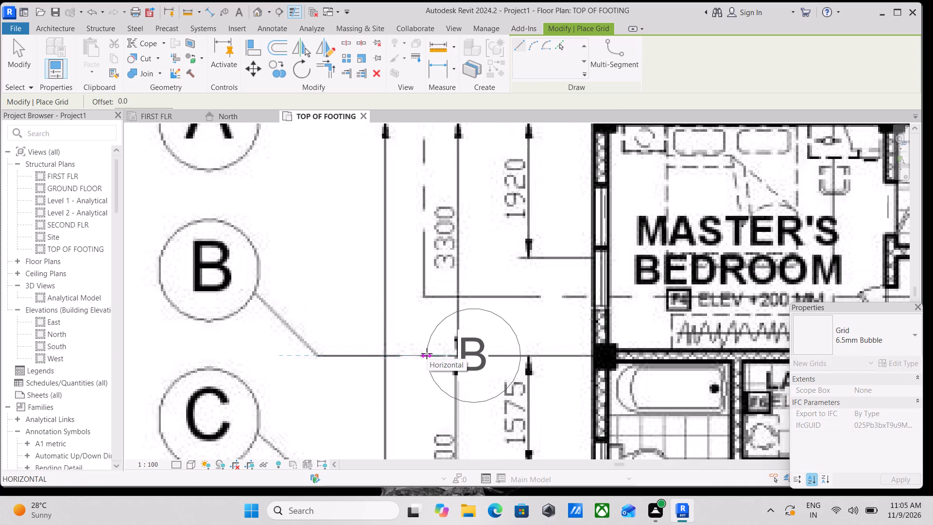
pyautogui.scroll(-3, 427, 353)
pyautogui.moveTo(427, 353); pyautogui.dragTo(298, 353, button='middle')
pyautogui.scroll(-1, 565, 357)
pyautogui.moveTo(565, 357); pyautogui.dragTo(339, 351, button='middle')
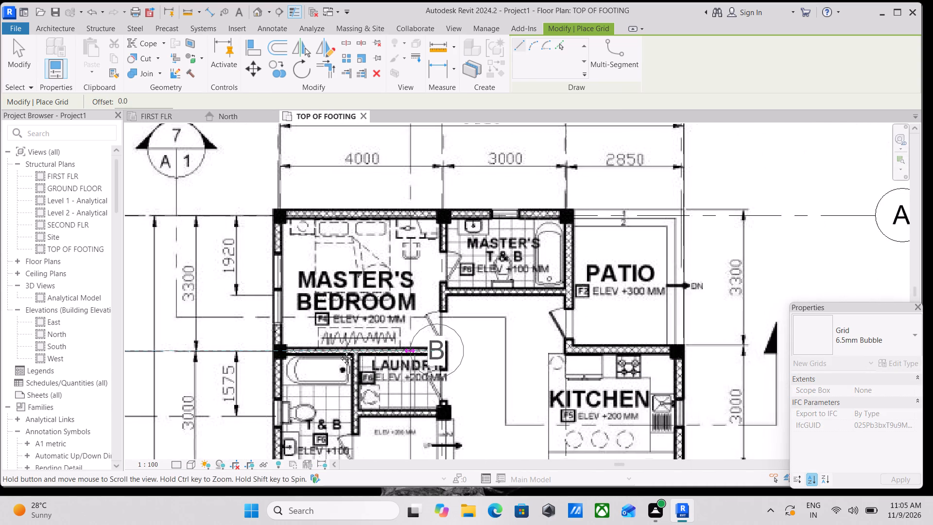
pyautogui.moveTo(339, 351); pyautogui.dragTo(336, 350, button='middle')
pyautogui.scroll(-2, 496, 352)
pyautogui.moveTo(496, 352); pyautogui.dragTo(438, 352, button='middle')
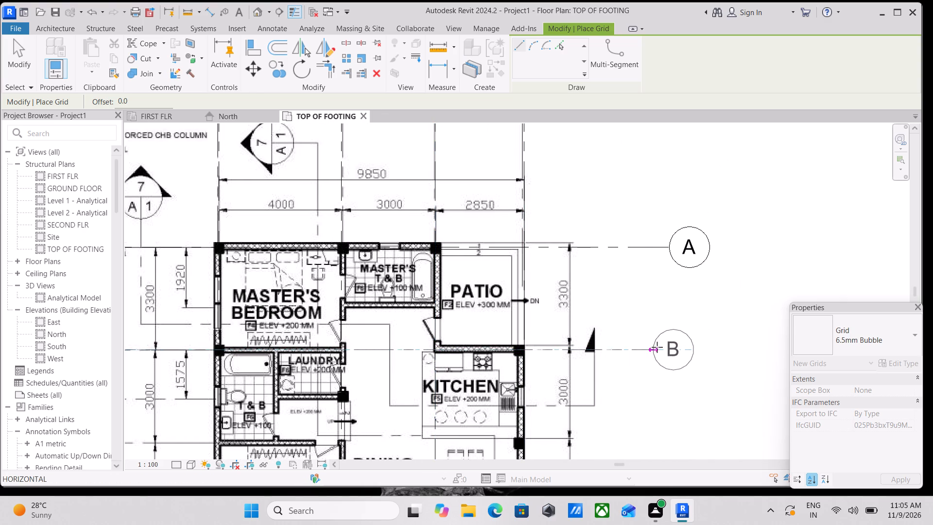
pyautogui.click(669, 345)
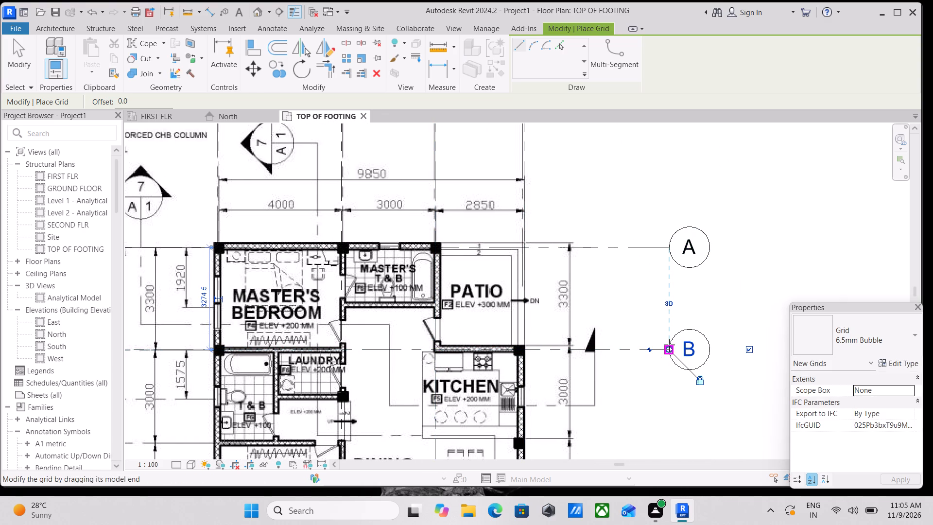
pyautogui.press('Escape')
# Draw a horizontal grid along the image's axis C line, about 1583 mm below grid B, ending in line with grid B's bubble end.
pyautogui.scroll(-3, 726, 329)
pyautogui.moveTo(646, 348); pyautogui.dragTo(647, 294, button='middle')
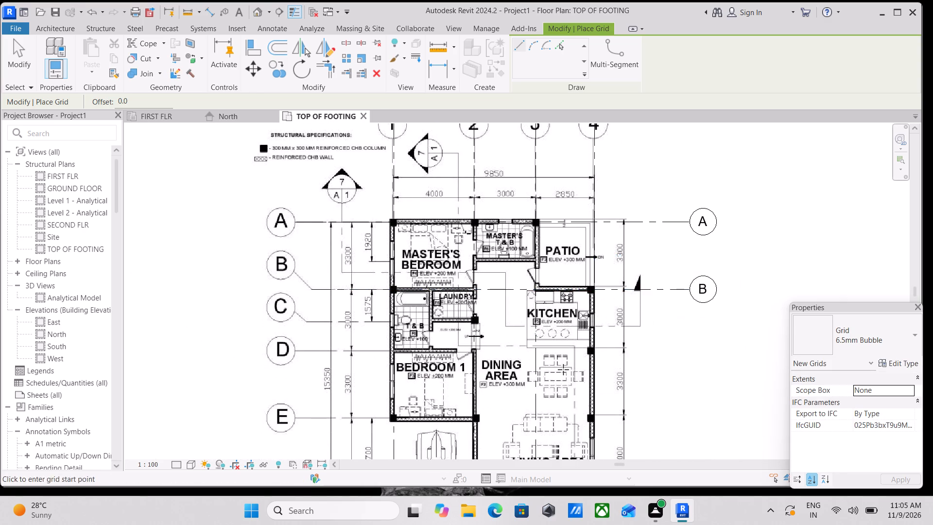
pyautogui.moveTo(557, 349); pyautogui.dragTo(546, 316, button='middle')
pyautogui.moveTo(543, 349); pyautogui.dragTo(434, 350, button='middle')
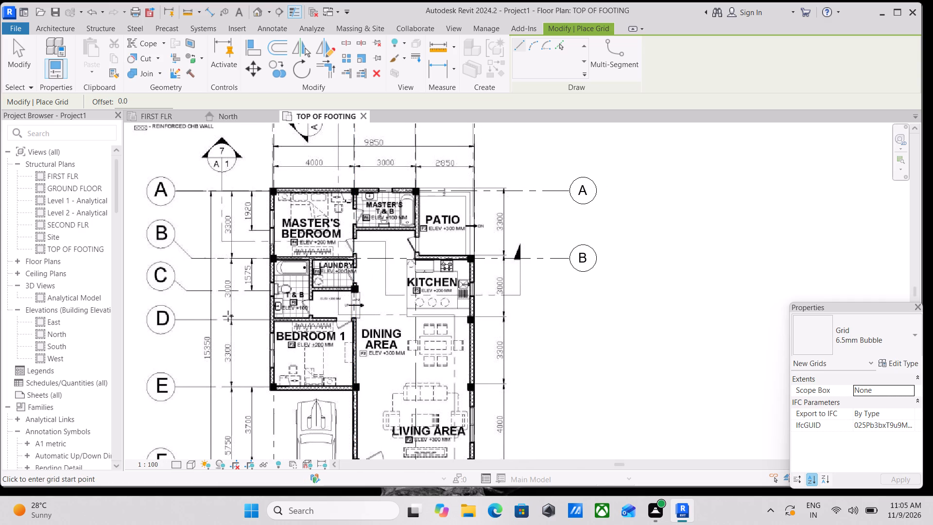
pyautogui.scroll(2, 228, 316)
pyautogui.moveTo(279, 290); pyautogui.dragTo(279, 355, button='middle')
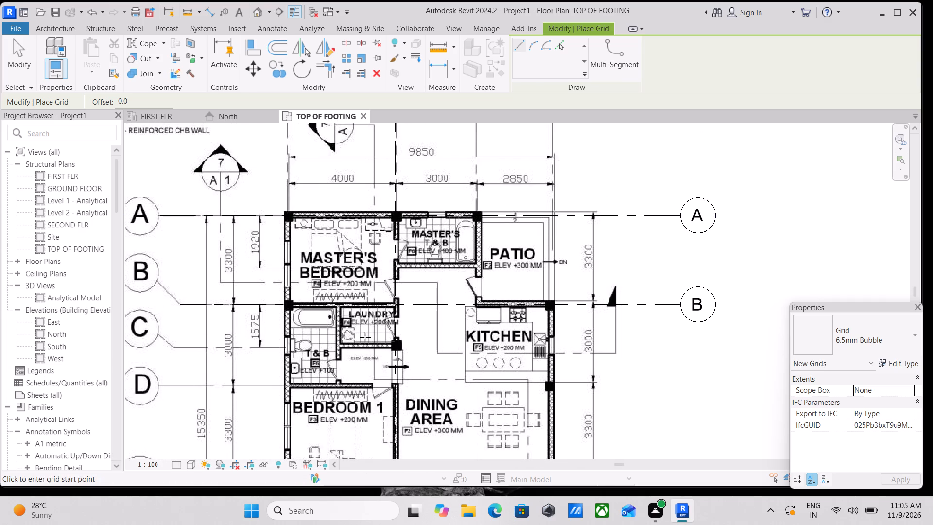
pyautogui.scroll(3, 410, 341)
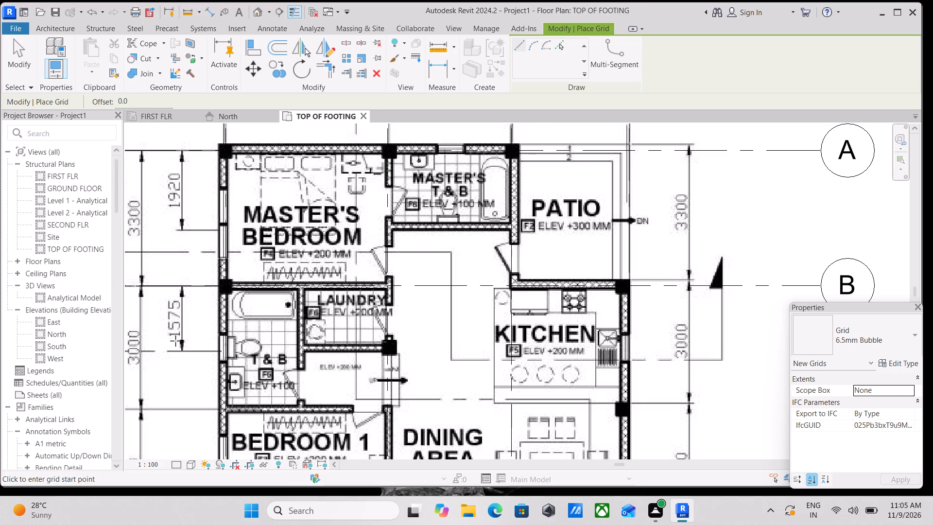
pyautogui.scroll(-2, 203, 352)
pyautogui.moveTo(231, 359); pyautogui.dragTo(433, 349, button='middle')
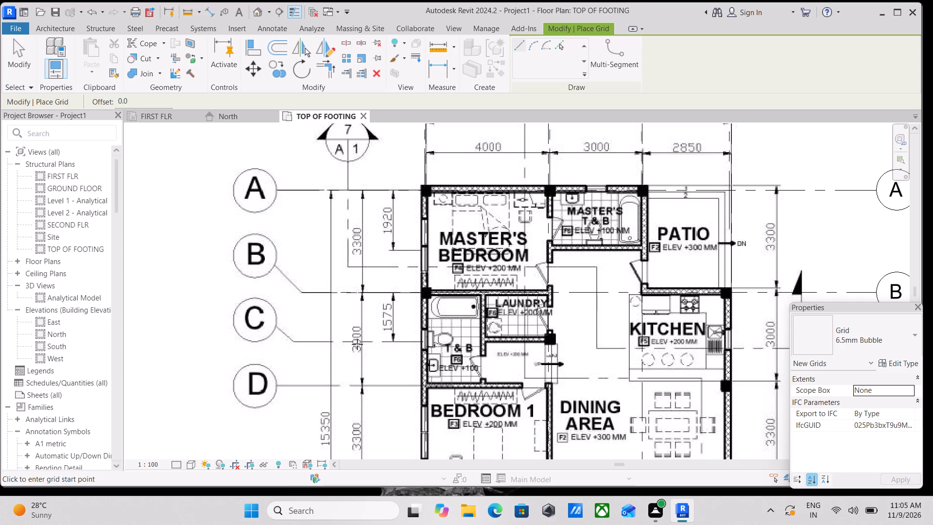
pyautogui.scroll(-2, 374, 342)
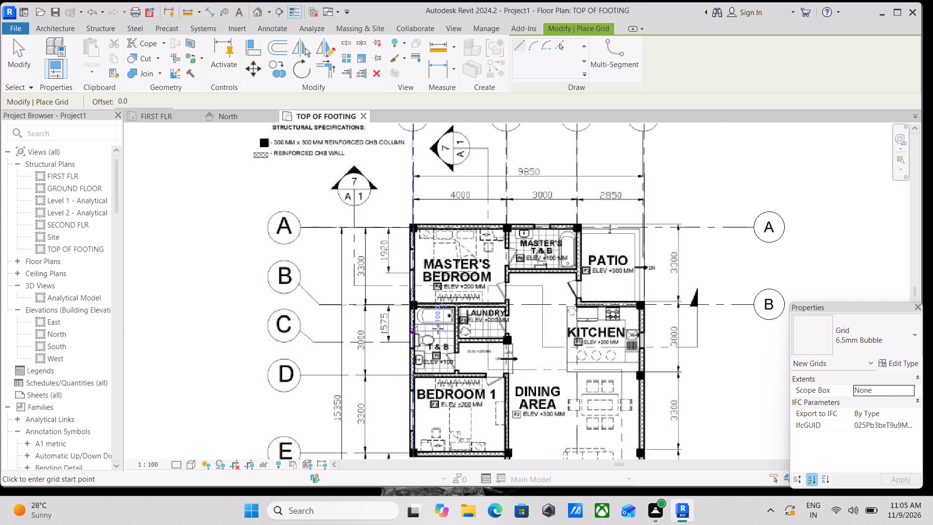
pyautogui.scroll(2, 458, 339)
pyautogui.scroll(6, 271, 340)
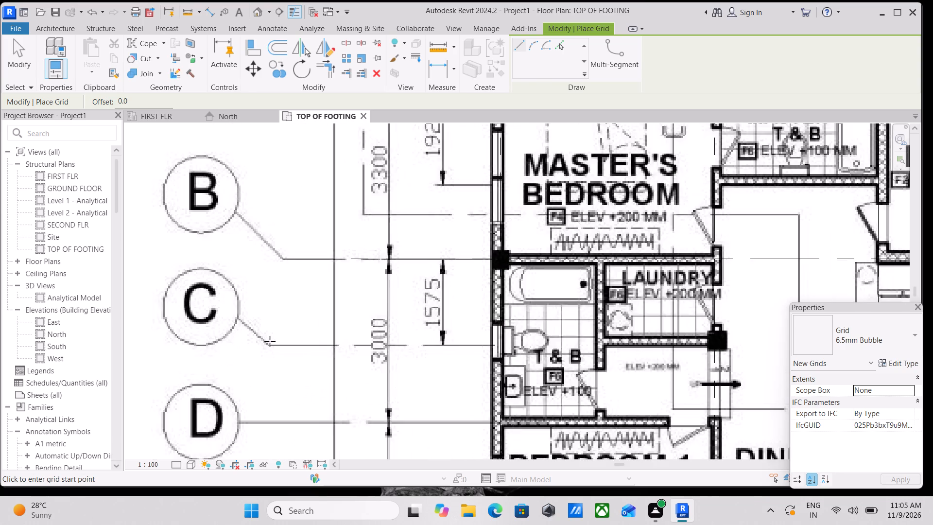
pyautogui.scroll(7, 270, 341)
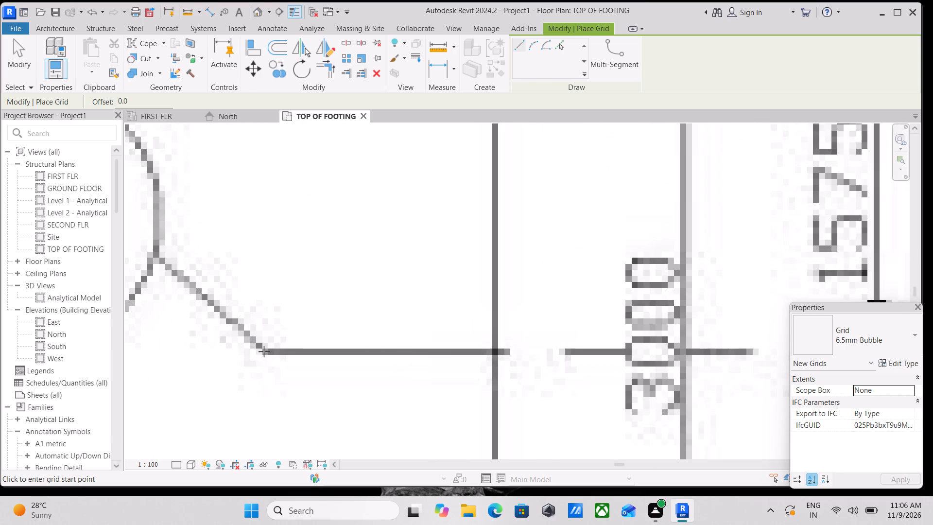
pyautogui.click(262, 352)
pyautogui.scroll(-2, 476, 362)
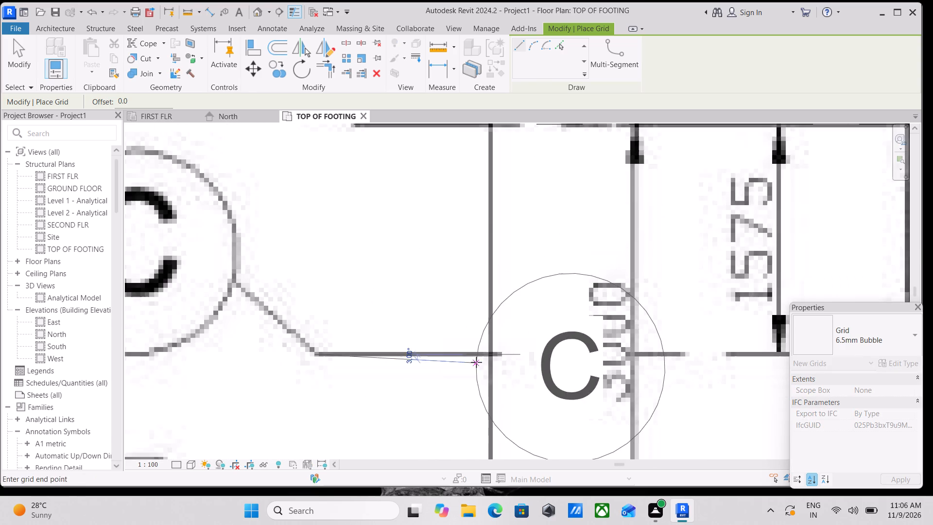
pyautogui.moveTo(476, 362); pyautogui.dragTo(258, 325, button='middle')
pyautogui.scroll(-2, 375, 315)
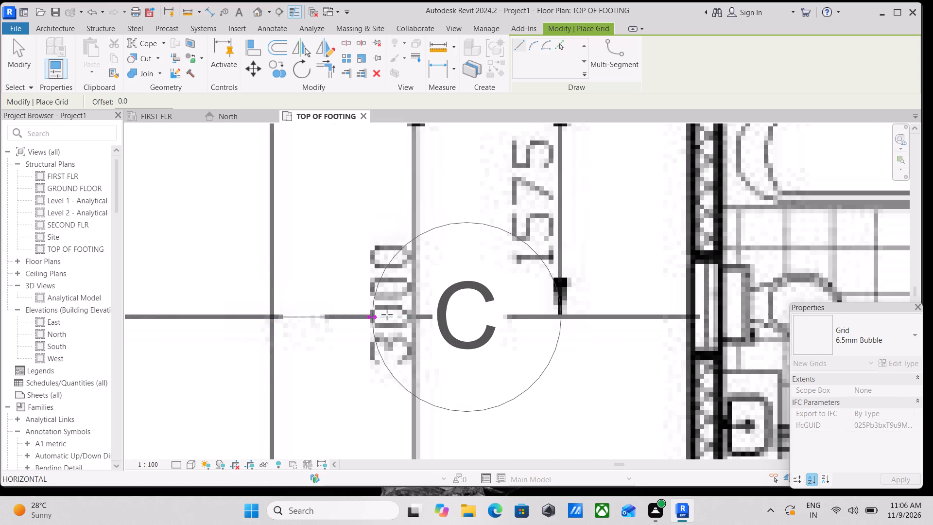
pyautogui.scroll(-2, 387, 315)
pyautogui.scroll(-2, 469, 308)
pyautogui.moveTo(469, 308); pyautogui.dragTo(256, 312, button='middle')
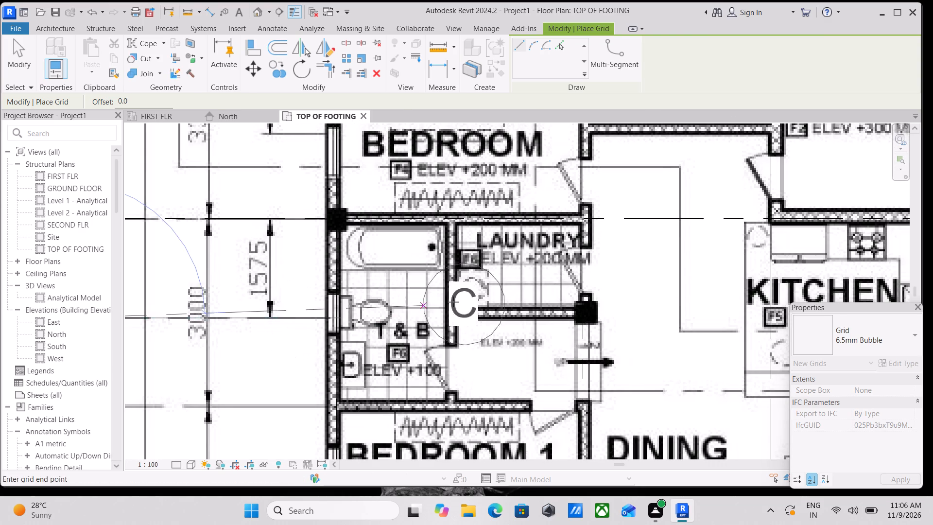
pyautogui.scroll(-2, 455, 302)
pyautogui.moveTo(455, 302); pyautogui.dragTo(363, 314, button='middle')
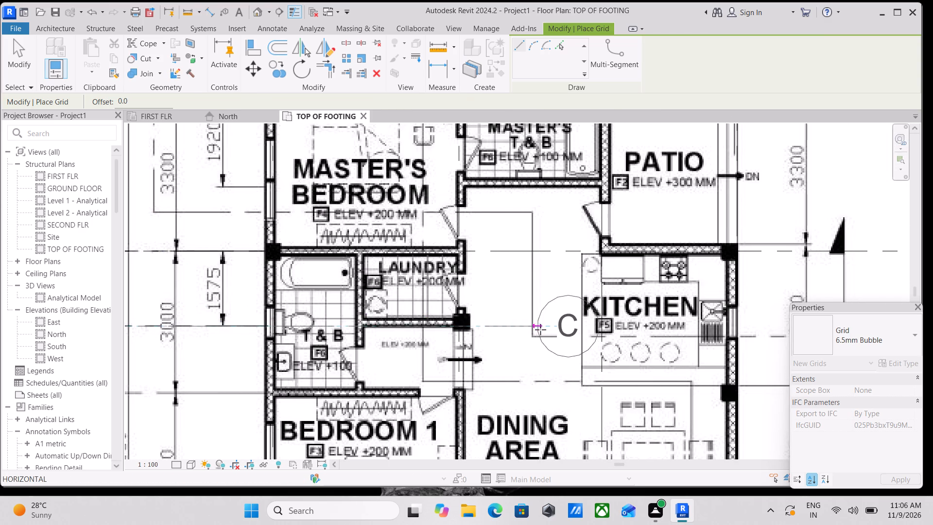
pyautogui.scroll(-2, 570, 327)
pyautogui.moveTo(570, 327); pyautogui.dragTo(458, 334, button='middle')
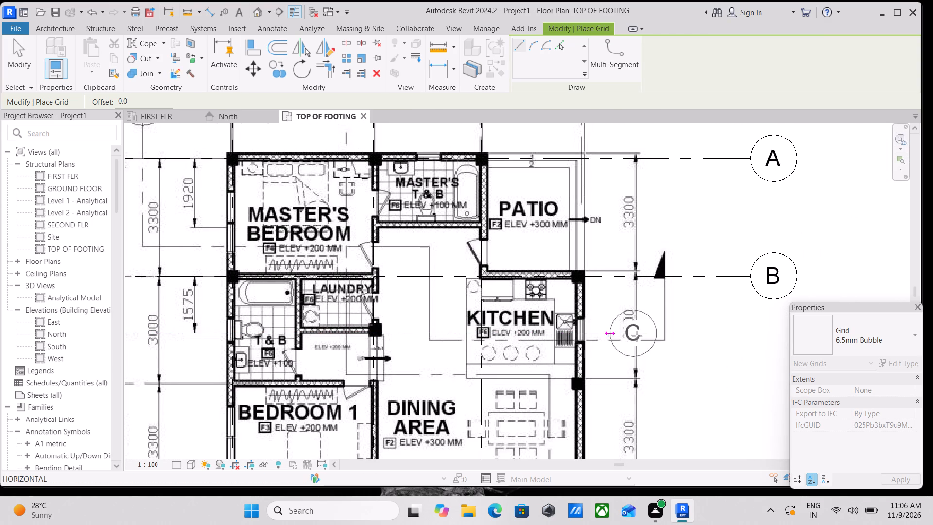
pyautogui.scroll(-1, 696, 343)
pyautogui.moveTo(696, 343); pyautogui.dragTo(598, 345, button='middle')
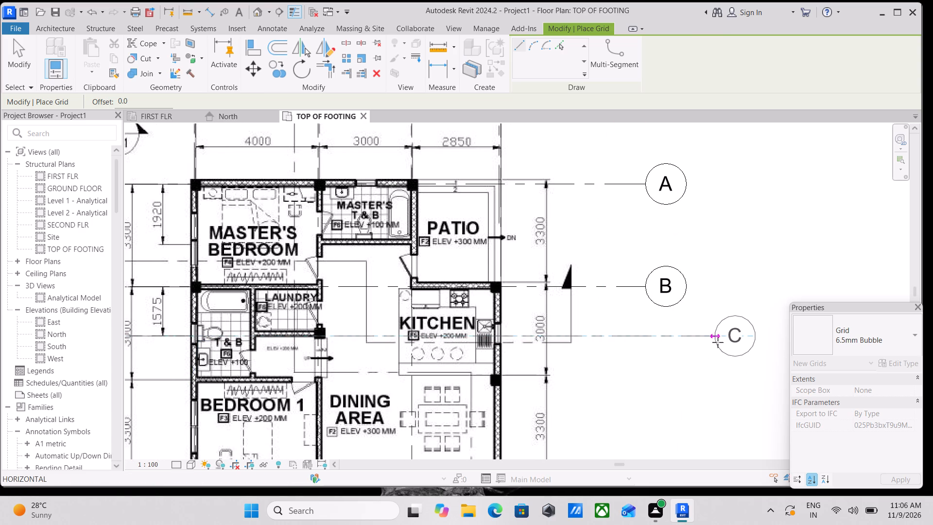
pyautogui.click(642, 336)
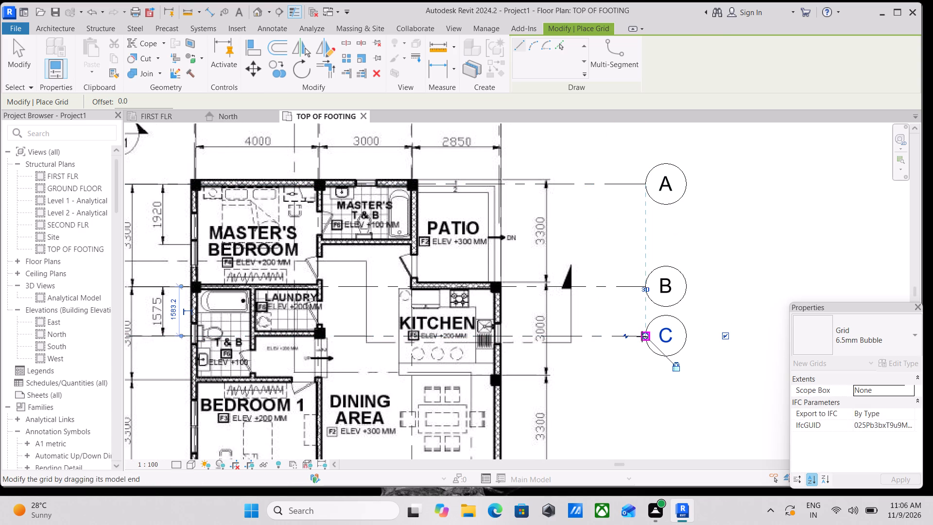
pyautogui.press('Escape')
# Draw a horizontal grid along the axis D line, from the image's D bubble to align with the ends of grids A to C.
pyautogui.scroll(-3, 397, 382)
pyautogui.moveTo(404, 368); pyautogui.dragTo(541, 295, button='middle')
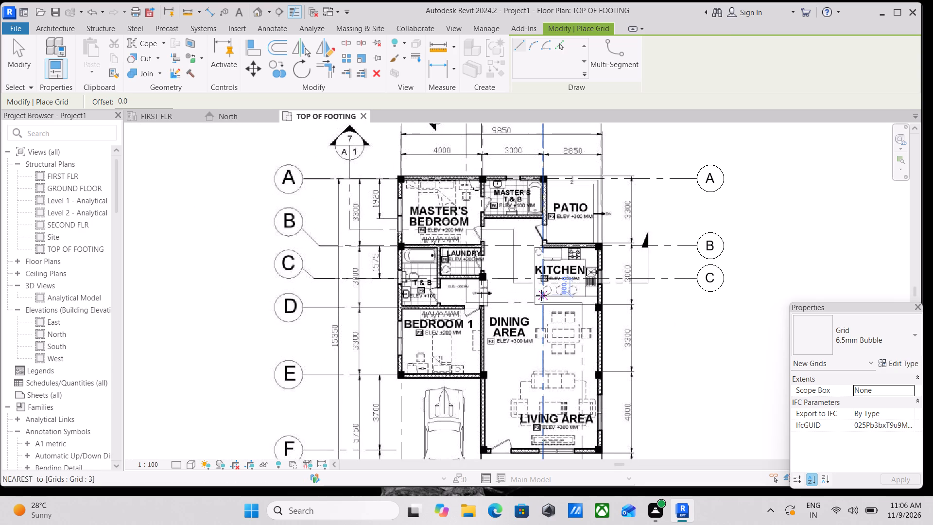
pyautogui.moveTo(332, 305); pyautogui.dragTo(297, 332, button='middle')
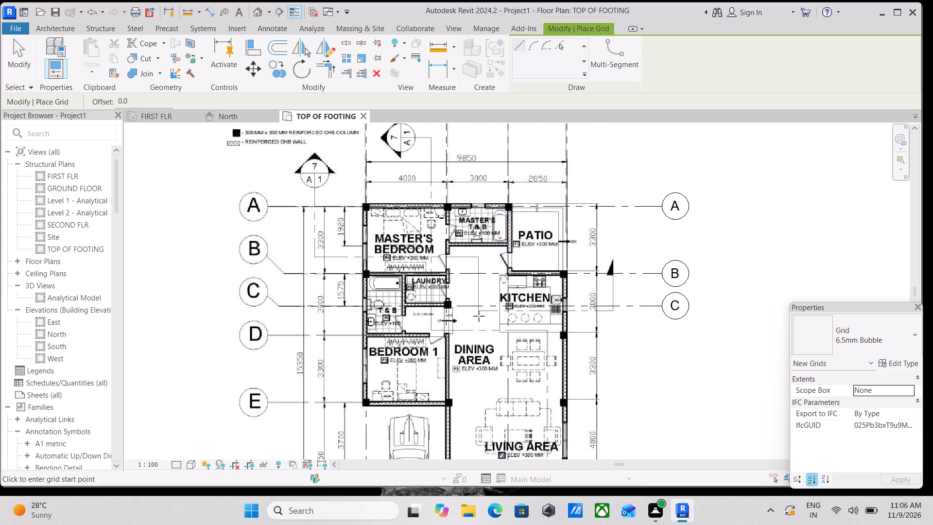
pyautogui.scroll(2, 466, 352)
pyautogui.scroll(2, 466, 289)
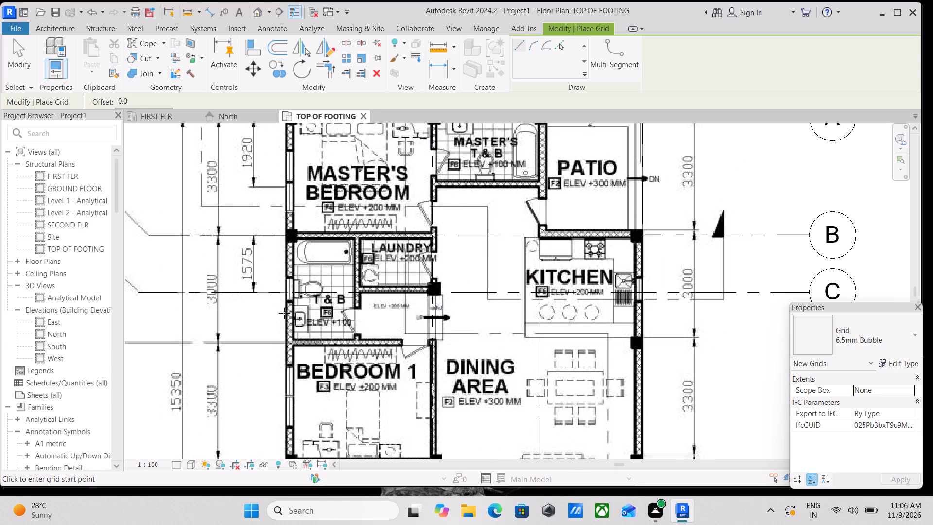
pyautogui.scroll(-1, 262, 312)
pyautogui.moveTo(262, 312); pyautogui.dragTo(380, 305, button='middle')
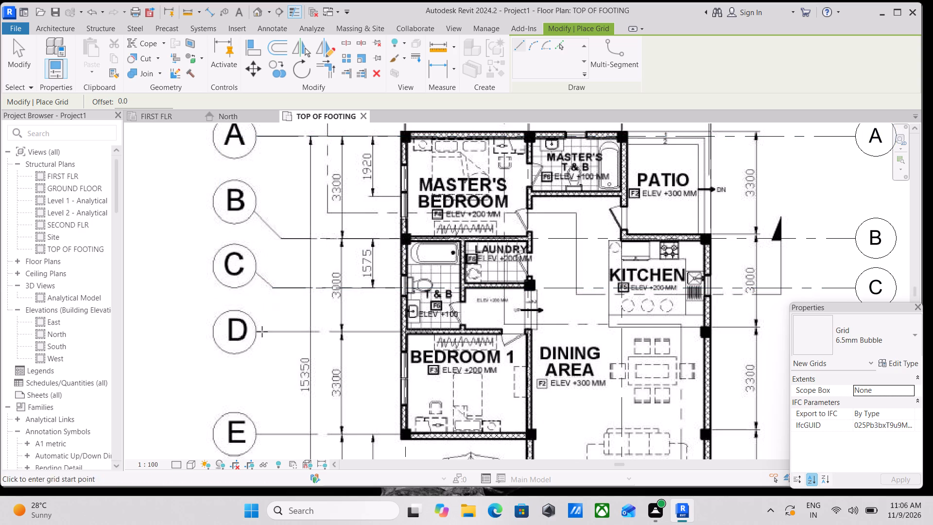
pyautogui.scroll(7, 244, 332)
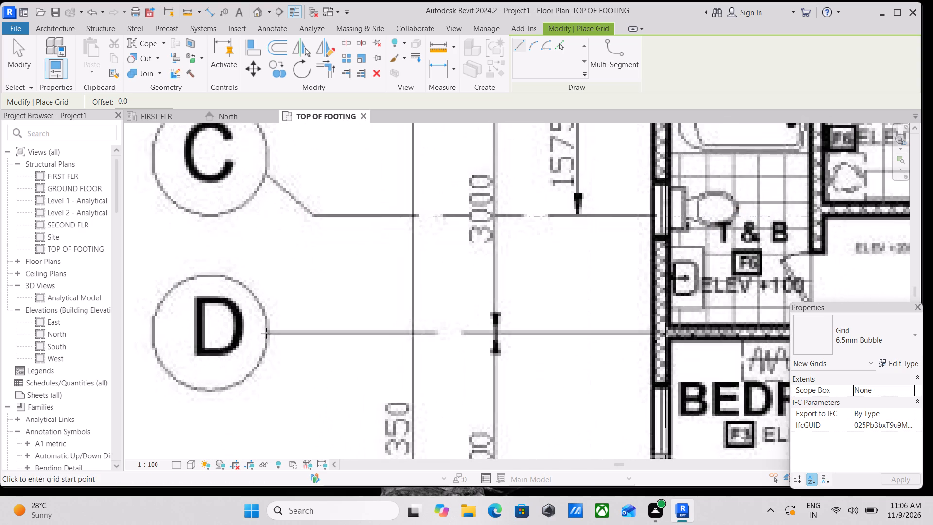
pyautogui.scroll(3, 265, 333)
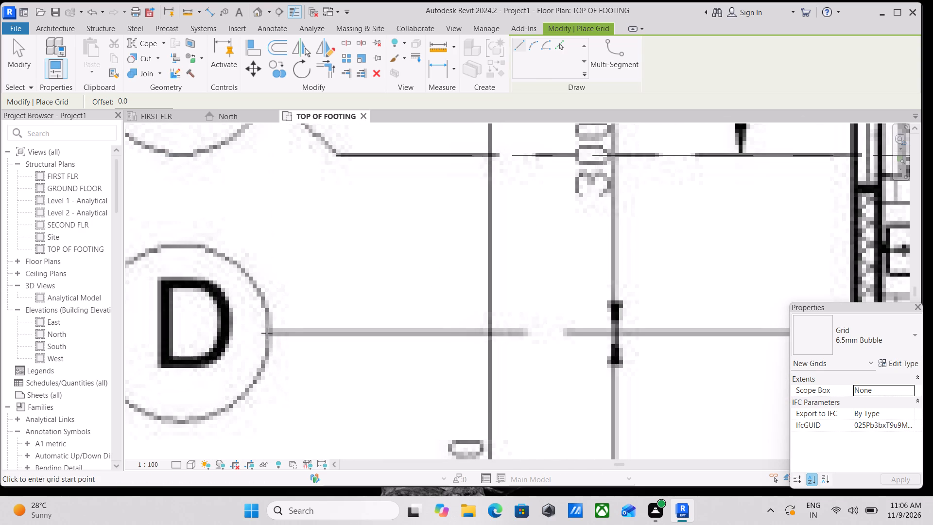
pyautogui.click(267, 333)
pyautogui.scroll(-3, 448, 327)
pyautogui.moveTo(448, 327); pyautogui.dragTo(256, 304, button='middle')
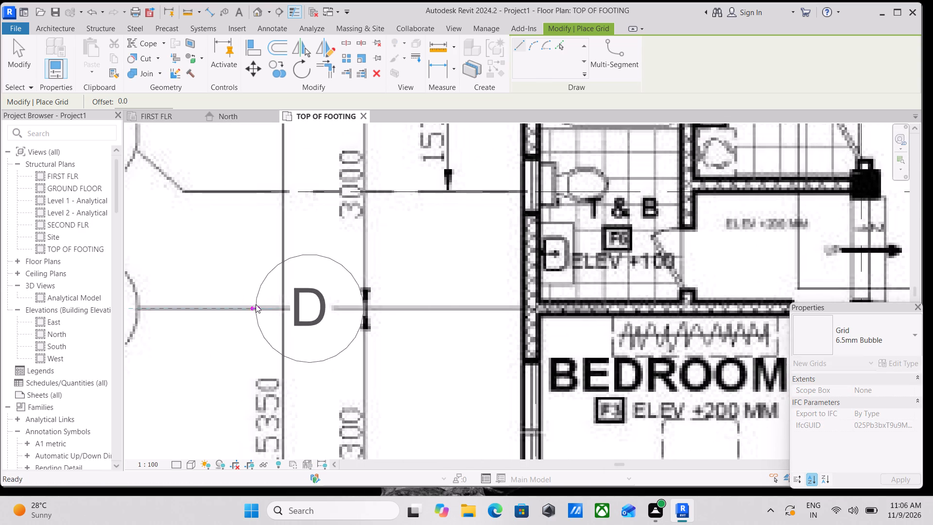
pyautogui.scroll(-2, 481, 300)
pyautogui.moveTo(481, 300); pyautogui.dragTo(201, 302, button='middle')
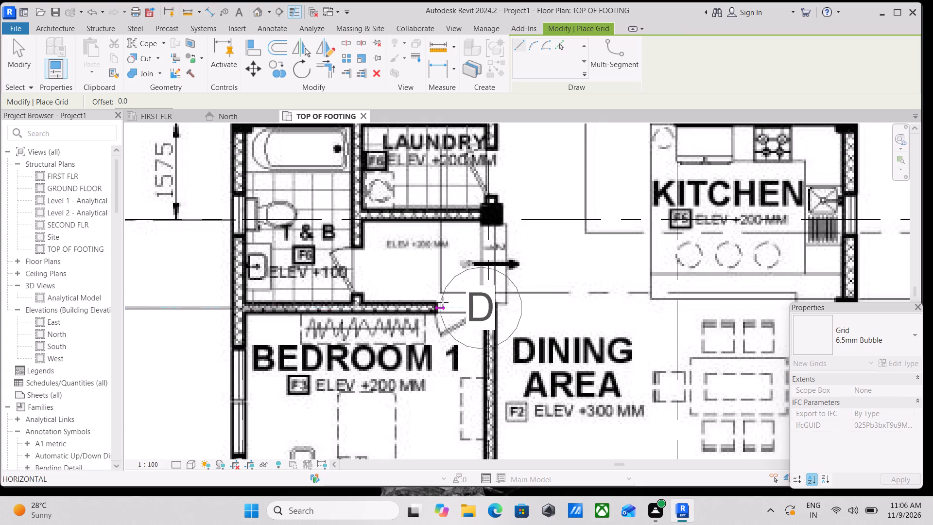
pyautogui.scroll(-2, 443, 302)
pyautogui.moveTo(443, 302); pyautogui.dragTo(257, 301, button='middle')
pyautogui.scroll(-1, 500, 310)
pyautogui.moveTo(500, 310); pyautogui.dragTo(350, 308, button='middle')
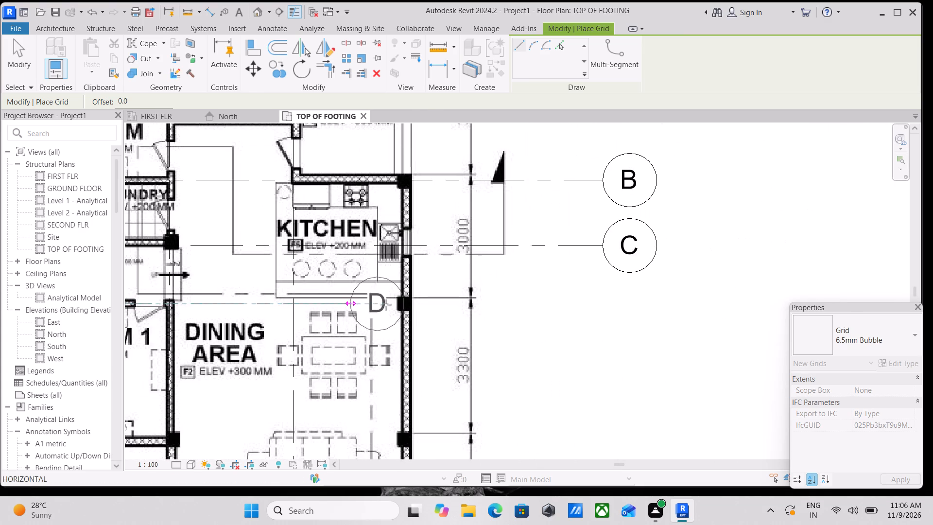
pyautogui.moveTo(530, 305); pyautogui.dragTo(484, 307, button='middle')
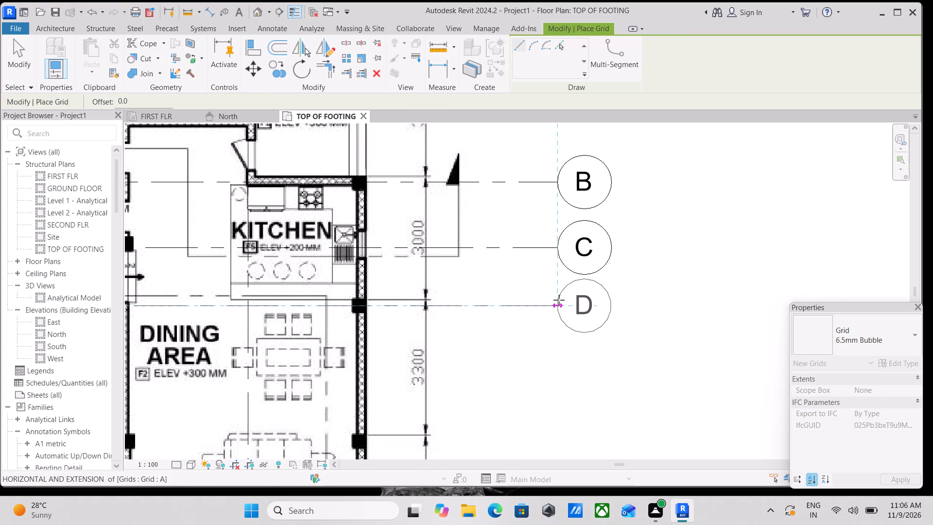
pyautogui.click(559, 300)
pyautogui.press('Escape')
# Draw a horizontal grid along the axis E line, from the image's E bubble to align with the ends of grids A to D.
pyautogui.scroll(-3, 397, 336)
pyautogui.scroll(-3, 305, 353)
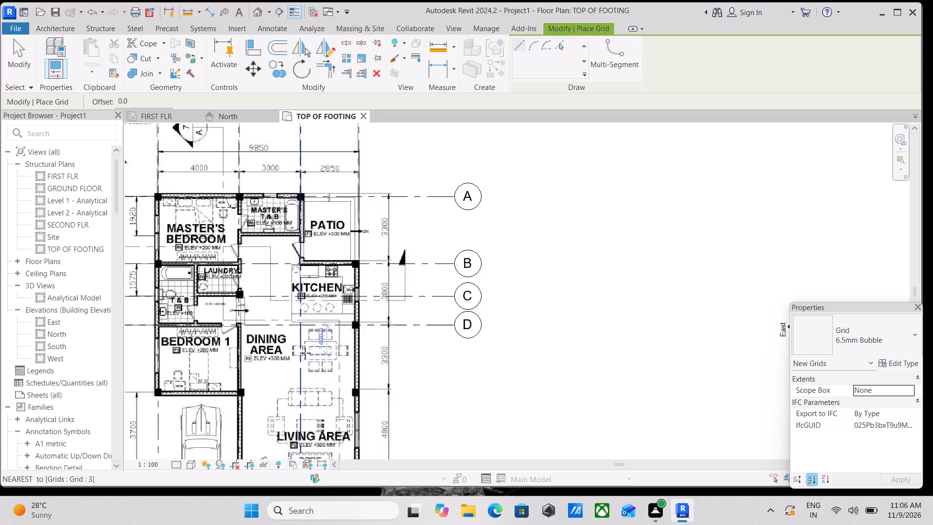
pyautogui.moveTo(305, 353); pyautogui.dragTo(434, 346, button='middle')
pyautogui.scroll(4, 306, 380)
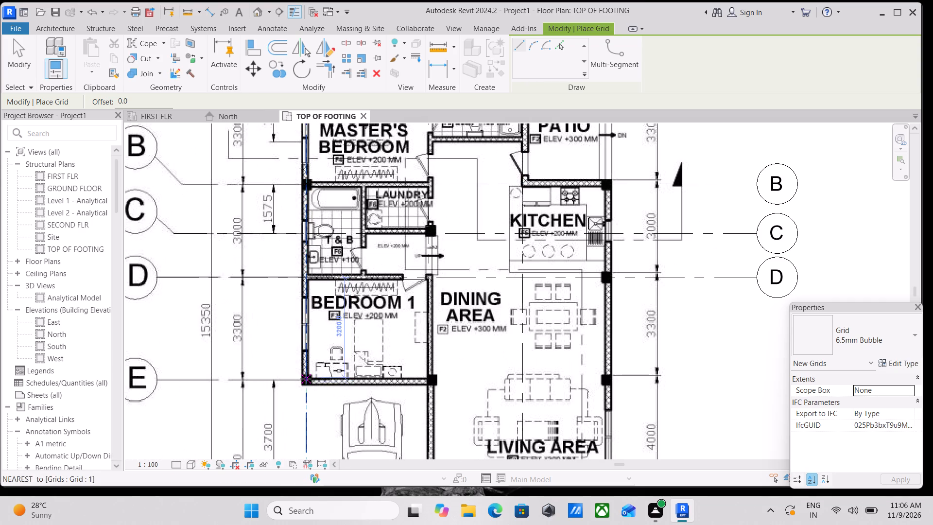
pyautogui.moveTo(231, 394); pyautogui.dragTo(391, 402, button='middle')
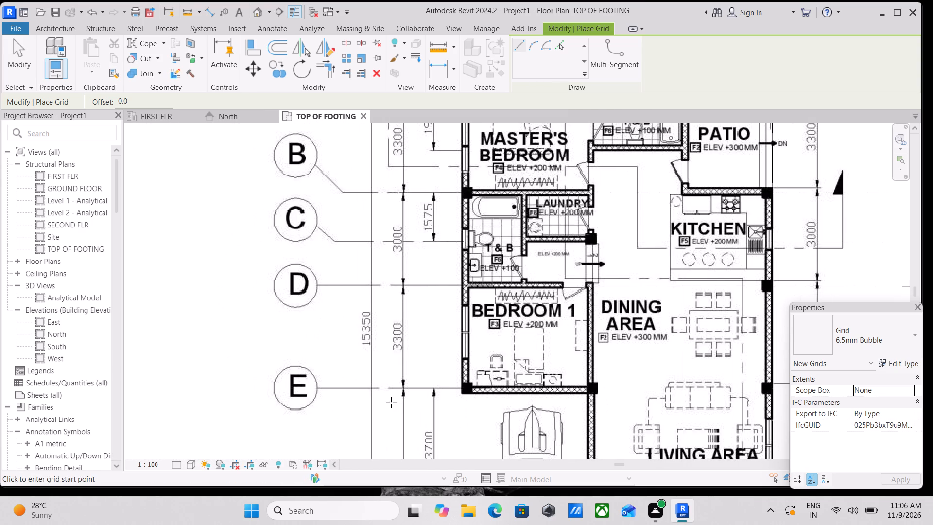
pyautogui.scroll(4, 294, 374)
pyautogui.scroll(7, 347, 398)
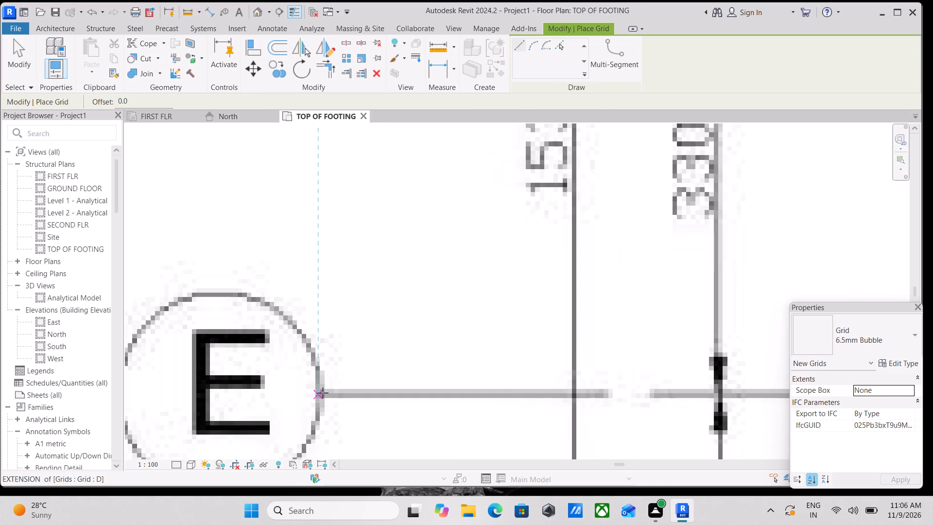
pyautogui.click(322, 393)
pyautogui.scroll(-2, 513, 389)
pyautogui.moveTo(513, 389); pyautogui.dragTo(158, 373, button='middle')
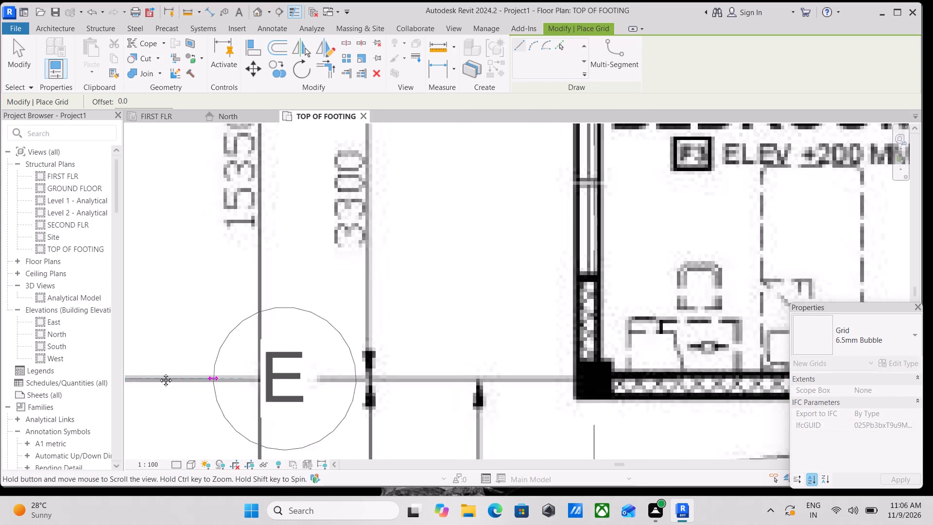
pyautogui.scroll(-7, 340, 373)
pyautogui.moveTo(398, 371); pyautogui.dragTo(121, 369, button='middle')
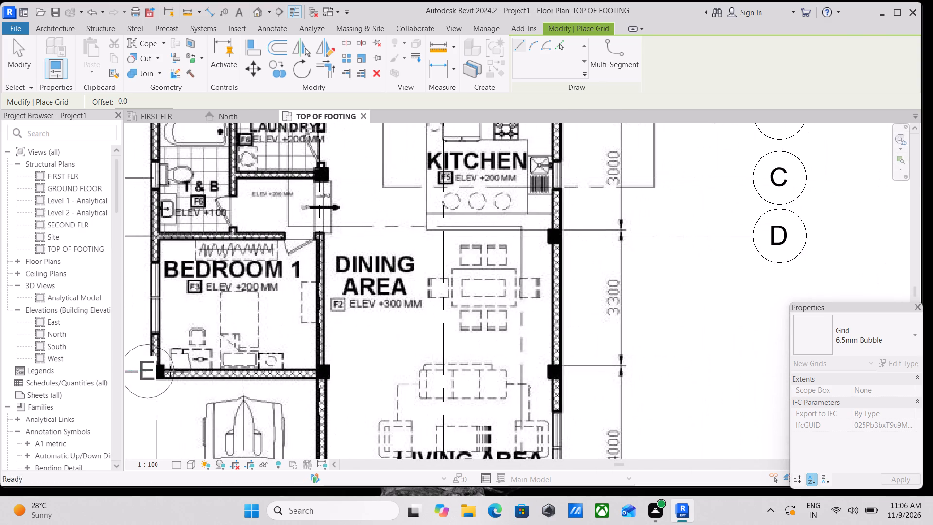
pyautogui.scroll(-2, 409, 371)
pyautogui.moveTo(409, 371); pyautogui.dragTo(285, 368, button='middle')
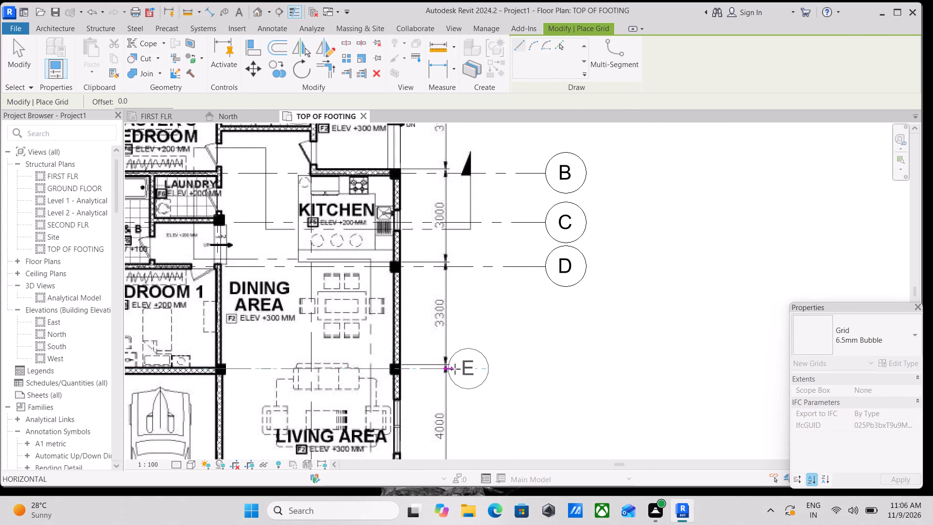
pyautogui.scroll(-1, 469, 367)
pyautogui.moveTo(469, 367); pyautogui.dragTo(407, 367, button='middle')
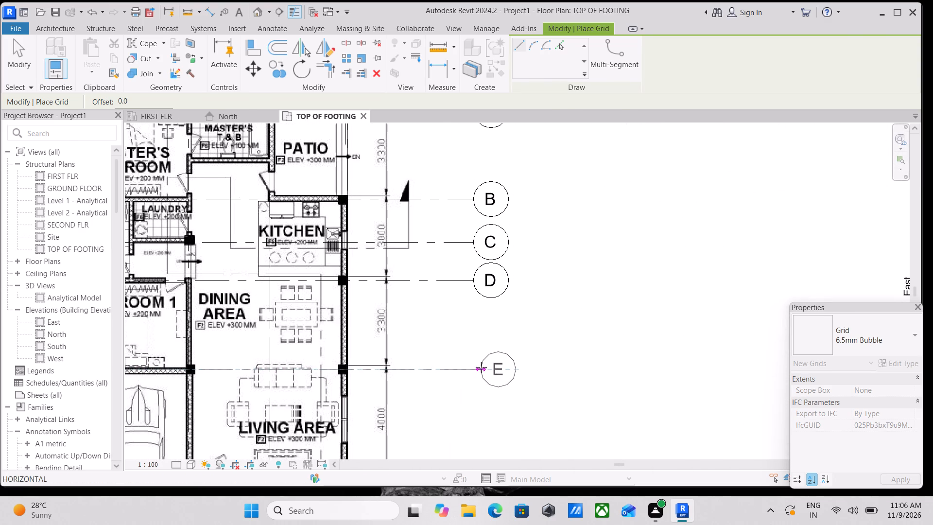
pyautogui.click(470, 369)
pyautogui.press('Escape')
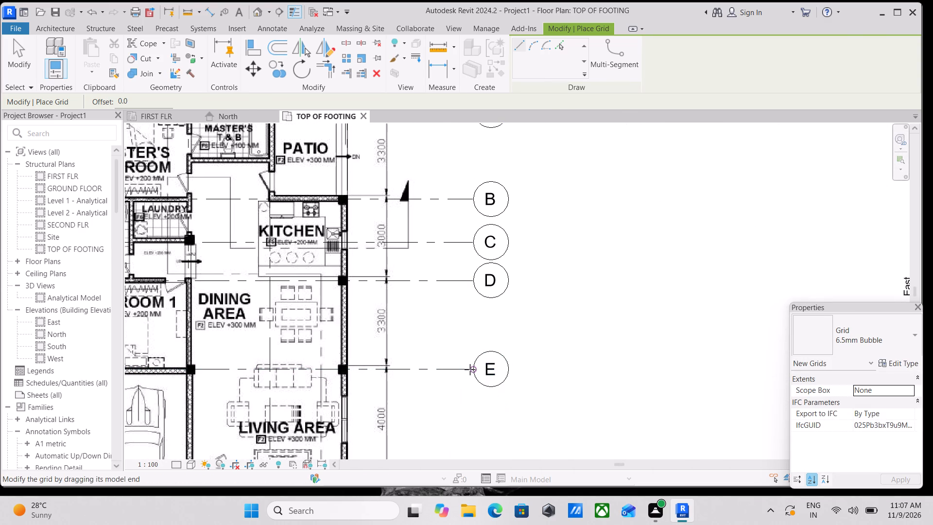
pyautogui.scroll(-5, 393, 387)
pyautogui.moveTo(168, 374); pyautogui.dragTo(218, 350, button='middle')
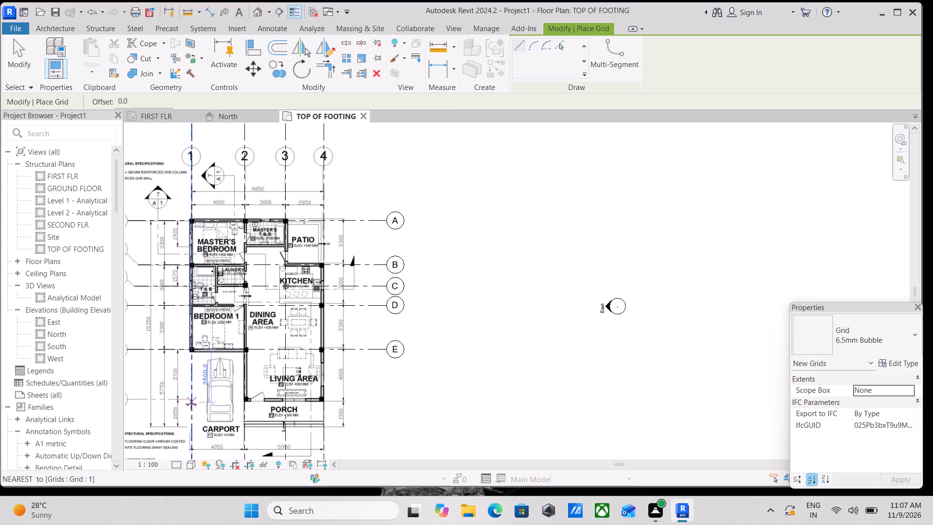
# Draw a horizontal grid along the axis F line, from the image's F bubble to align with the ends of grids A to E.
pyautogui.scroll(4, 193, 405)
pyautogui.moveTo(161, 406); pyautogui.dragTo(301, 406, button='middle')
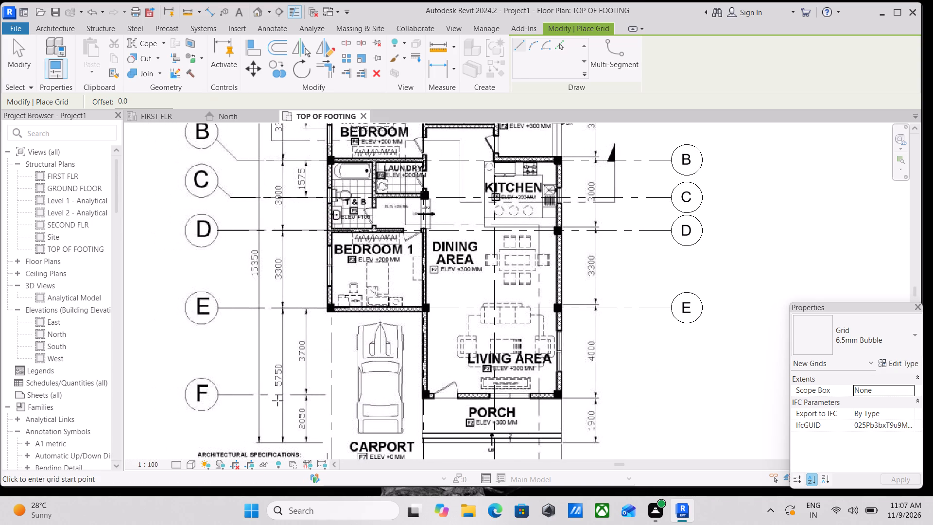
pyautogui.scroll(2, 277, 379)
pyautogui.scroll(-1, 353, 404)
pyautogui.moveTo(353, 404); pyautogui.dragTo(347, 403, button='middle')
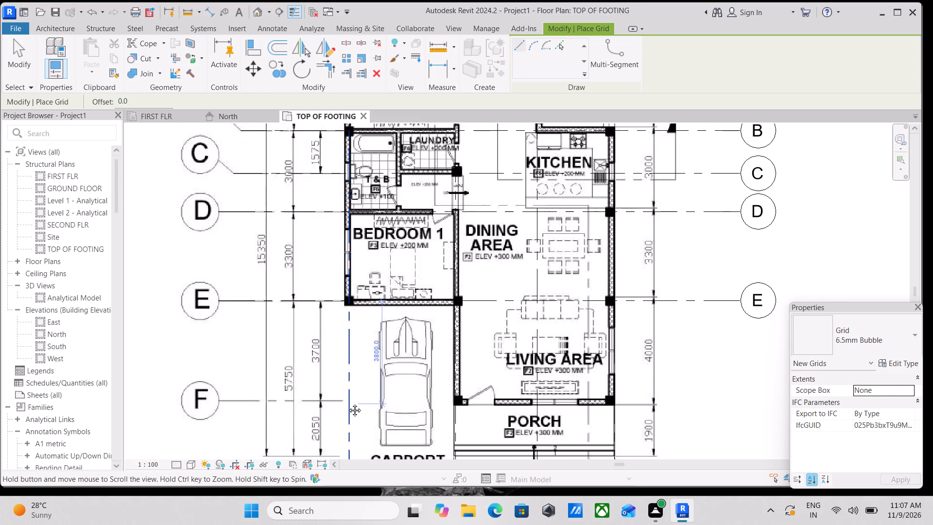
pyautogui.moveTo(347, 403); pyautogui.dragTo(244, 401, button='middle')
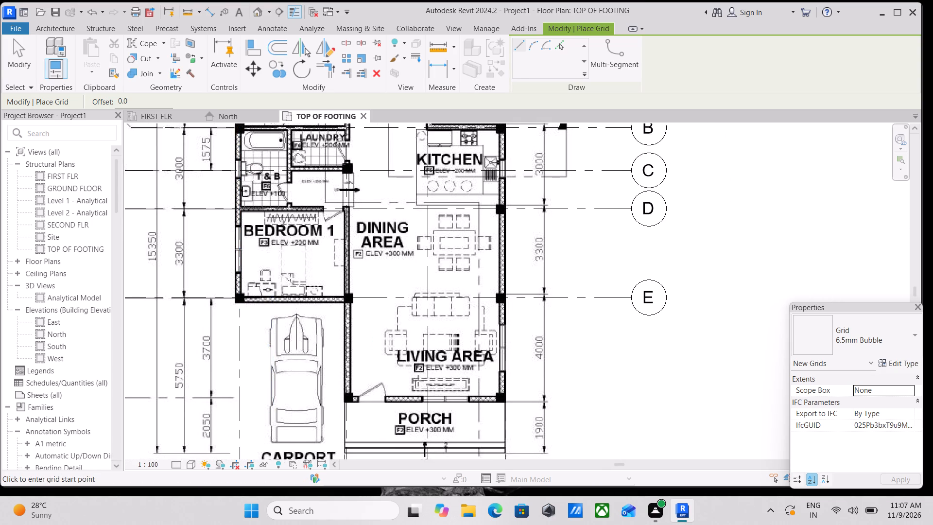
pyautogui.scroll(-9, 464, 376)
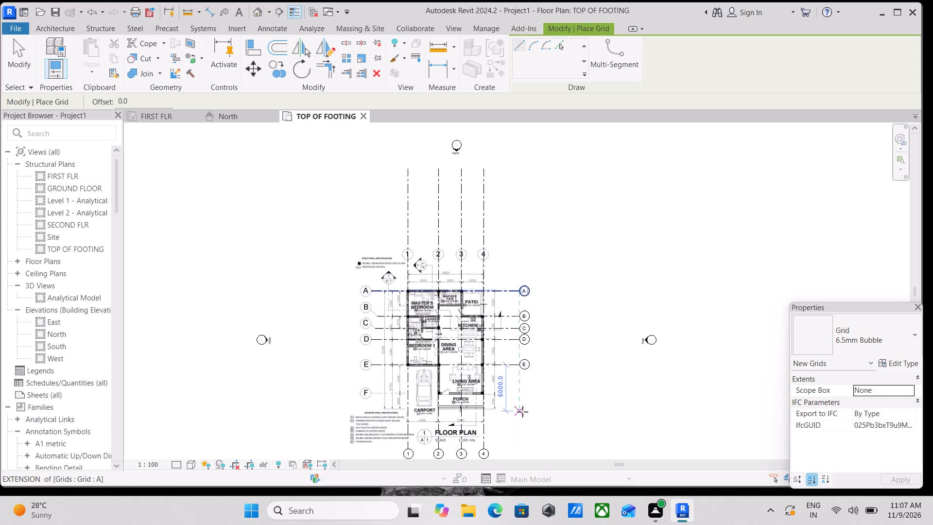
pyautogui.scroll(-2, 522, 412)
pyautogui.scroll(3, 525, 368)
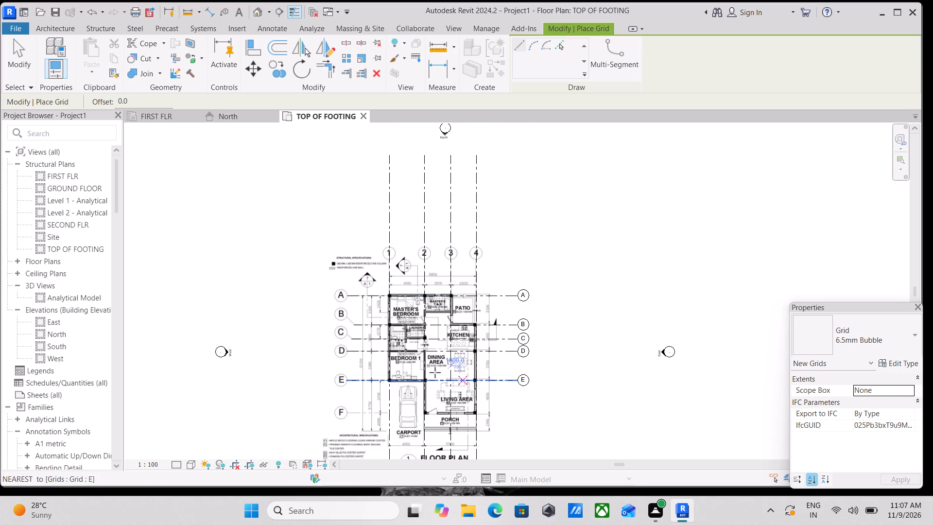
pyautogui.scroll(3, 433, 406)
pyautogui.scroll(1, 310, 408)
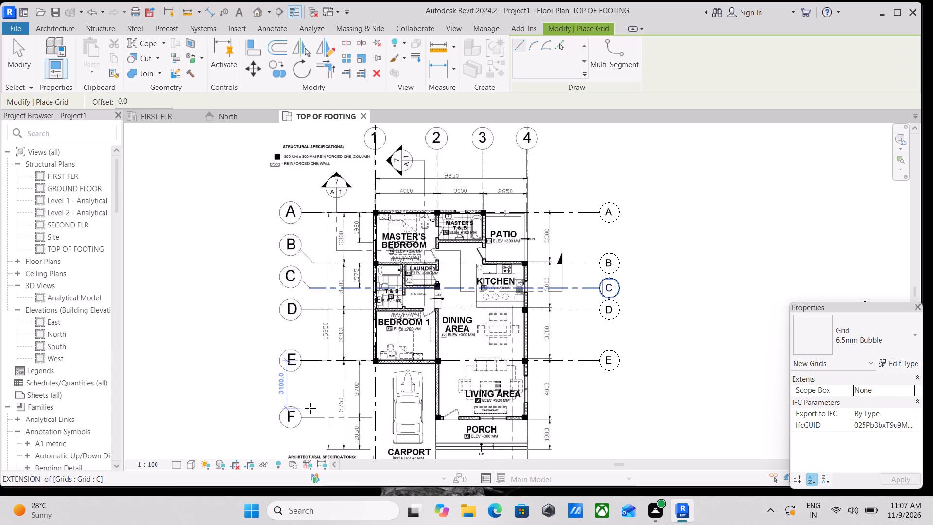
pyautogui.scroll(7, 310, 408)
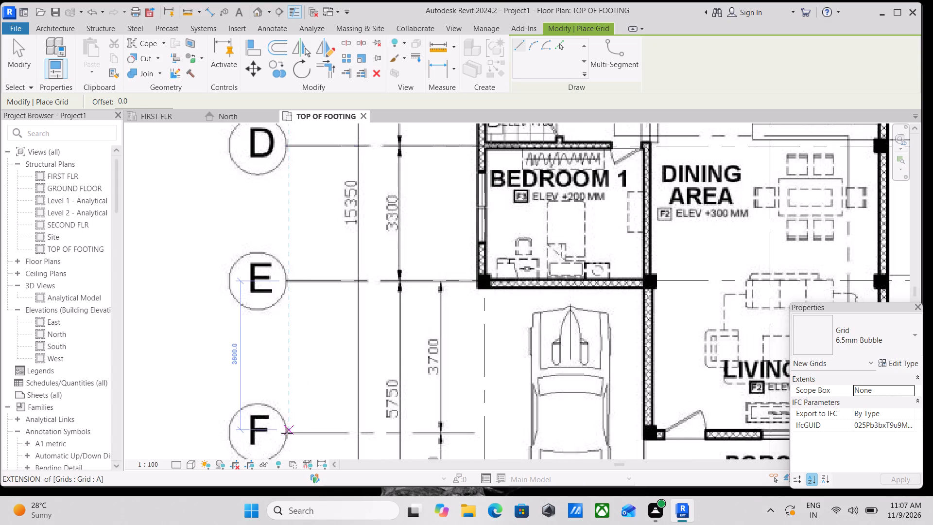
pyautogui.scroll(8, 287, 434)
pyautogui.click(285, 432)
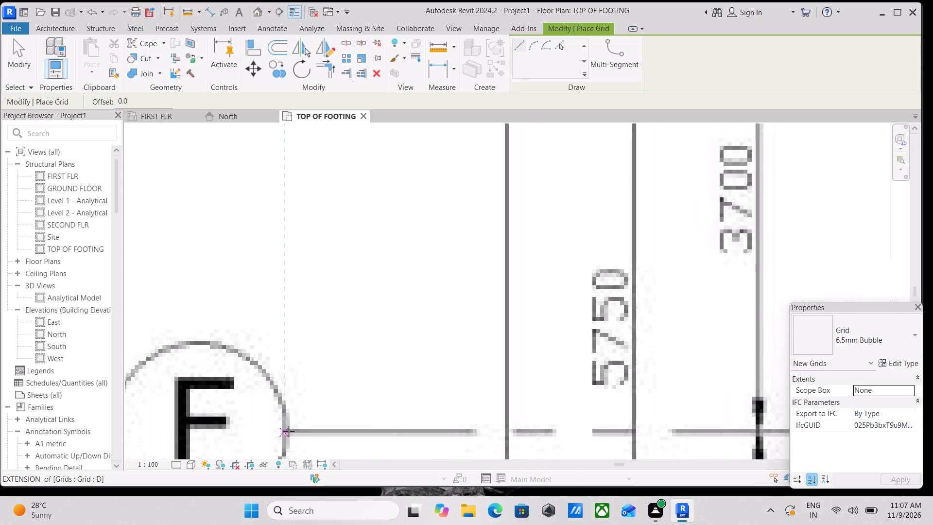
pyautogui.scroll(-3, 464, 429)
pyautogui.moveTo(464, 429); pyautogui.dragTo(331, 409, button='middle')
pyautogui.scroll(-3, 507, 402)
pyautogui.moveTo(507, 402); pyautogui.dragTo(347, 390, button='middle')
pyautogui.scroll(-3, 531, 392)
pyautogui.moveTo(531, 392); pyautogui.dragTo(257, 396, button='middle')
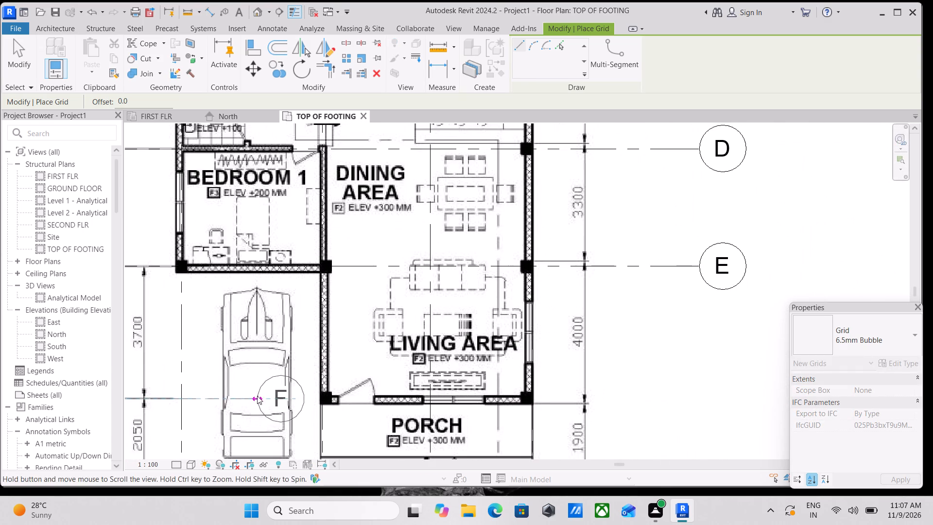
pyautogui.scroll(-2, 478, 388)
pyautogui.moveTo(478, 388); pyautogui.dragTo(411, 388, button='middle')
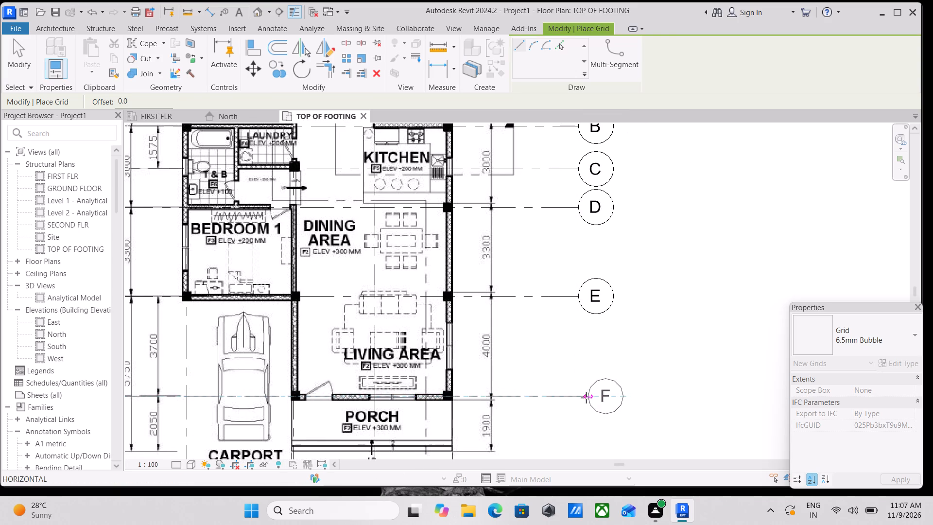
pyautogui.click(581, 398)
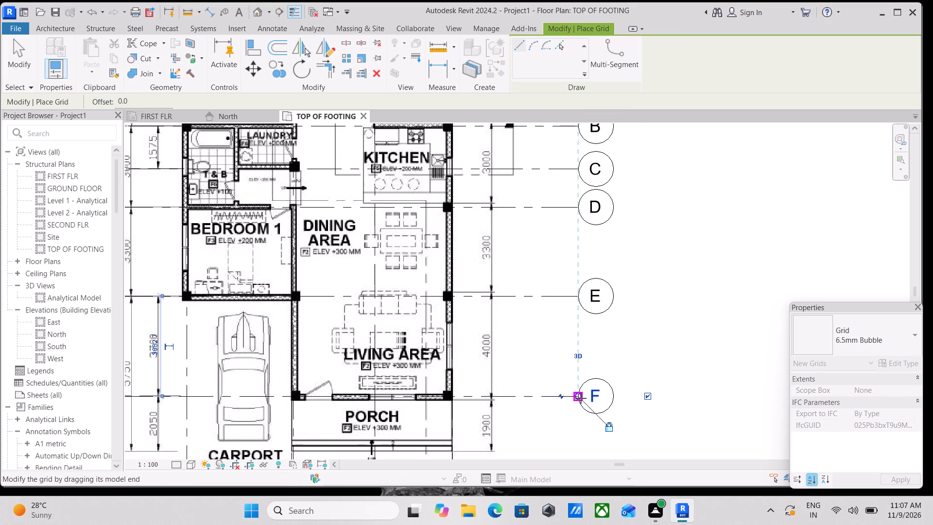
pyautogui.press('Escape')
pyautogui.scroll(-4, 469, 395)
pyautogui.press('Escape')
# Check the numbered and lettered grids against the axes and column positions of the floor plan image.
pyautogui.scroll(-3, 392, 380)
pyautogui.moveTo(389, 380); pyautogui.dragTo(368, 350, button='middle')
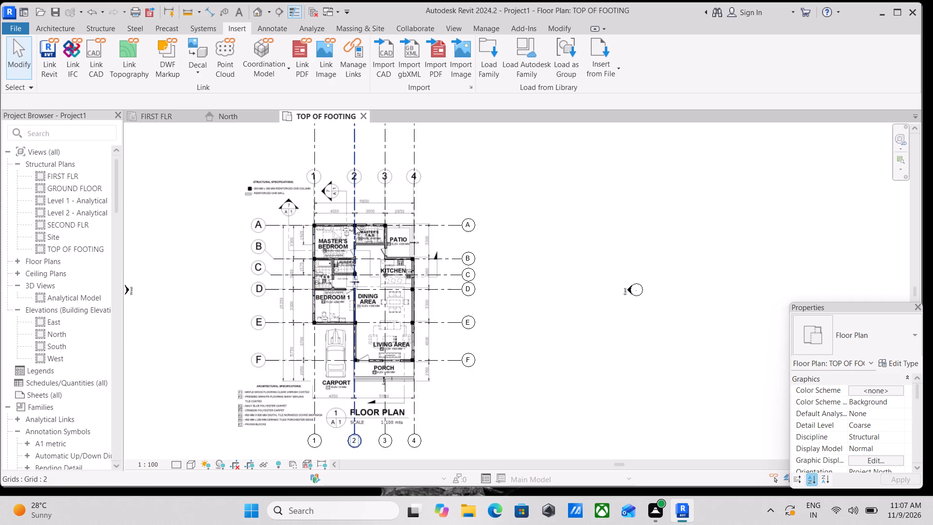
pyautogui.scroll(3, 355, 226)
pyautogui.scroll(5, 303, 226)
pyautogui.moveTo(286, 228); pyautogui.dragTo(277, 299, button='middle')
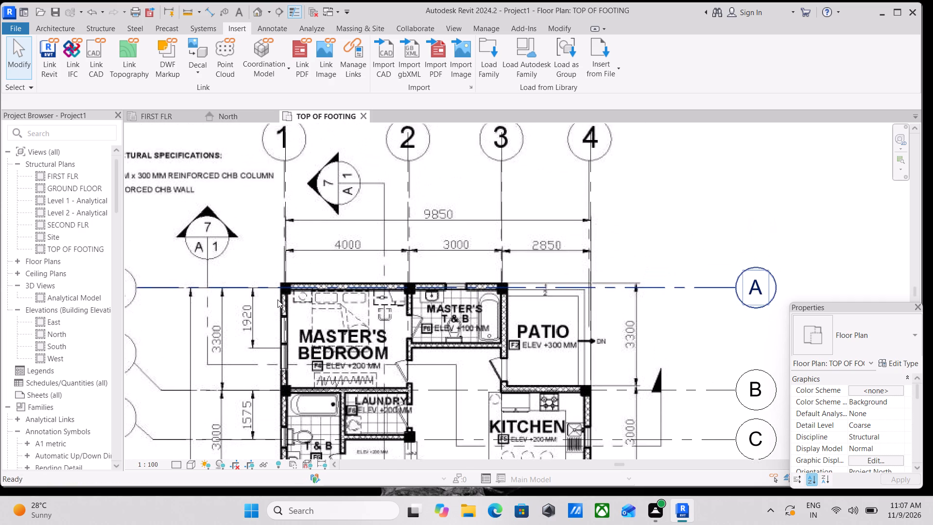
pyautogui.scroll(3, 277, 299)
pyautogui.scroll(-8, 278, 299)
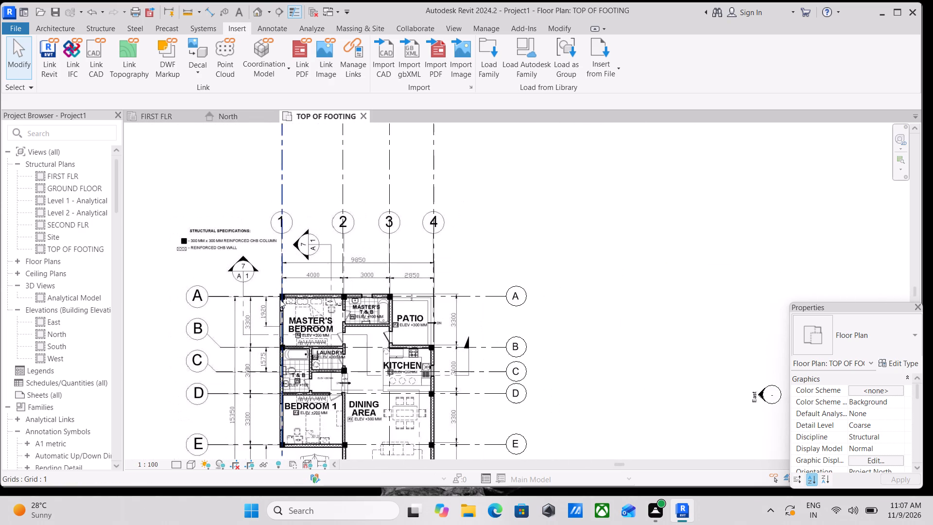
pyautogui.moveTo(280, 299); pyautogui.dragTo(303, 279, button='middle')
pyautogui.scroll(-2, 308, 299)
pyautogui.moveTo(310, 298); pyautogui.dragTo(334, 335, button='middle')
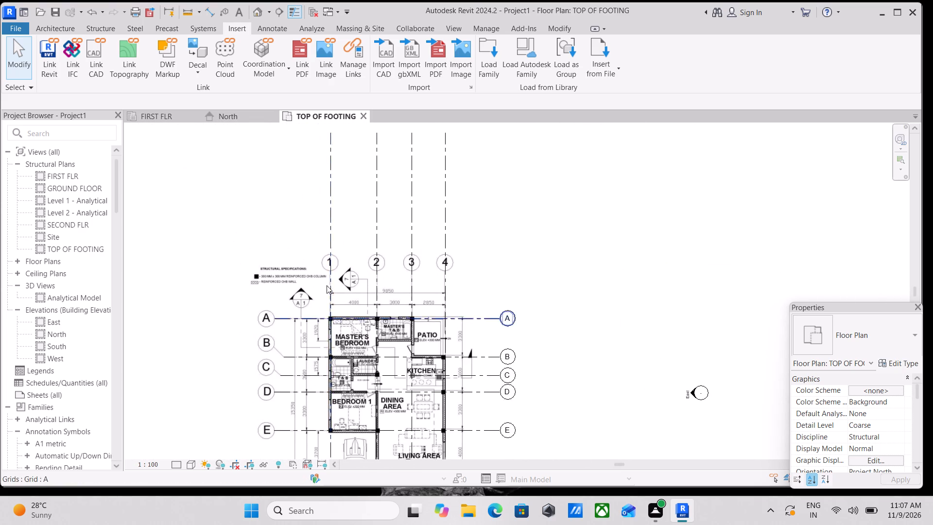
pyautogui.scroll(8, 318, 287)
pyautogui.scroll(-2, 232, 280)
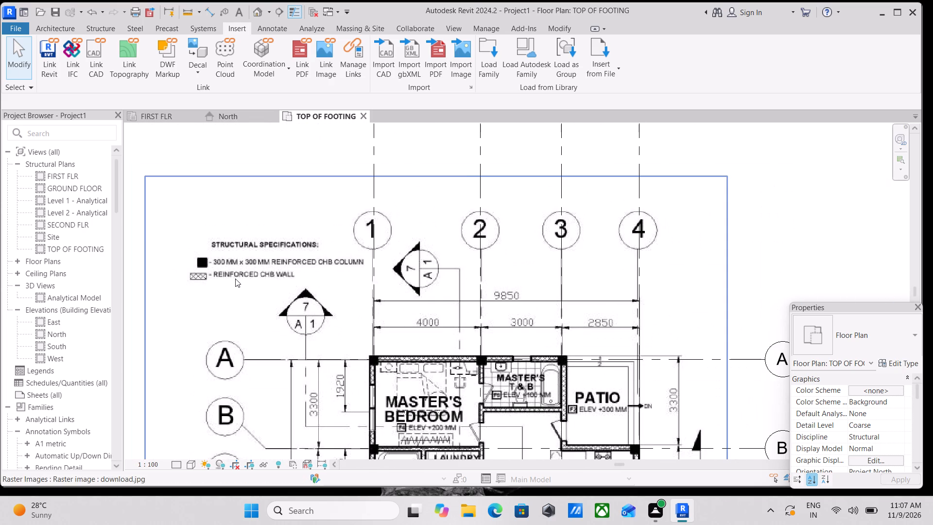
pyautogui.scroll(-4, 236, 278)
pyautogui.scroll(-2, 320, 345)
pyautogui.moveTo(332, 353); pyautogui.dragTo(332, 352, button='middle')
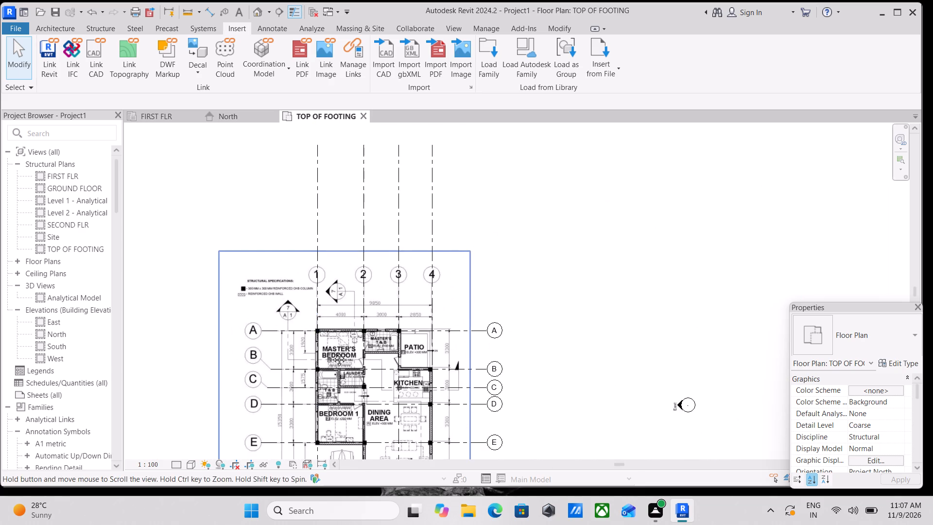
pyautogui.moveTo(332, 352); pyautogui.dragTo(342, 321, button='middle')
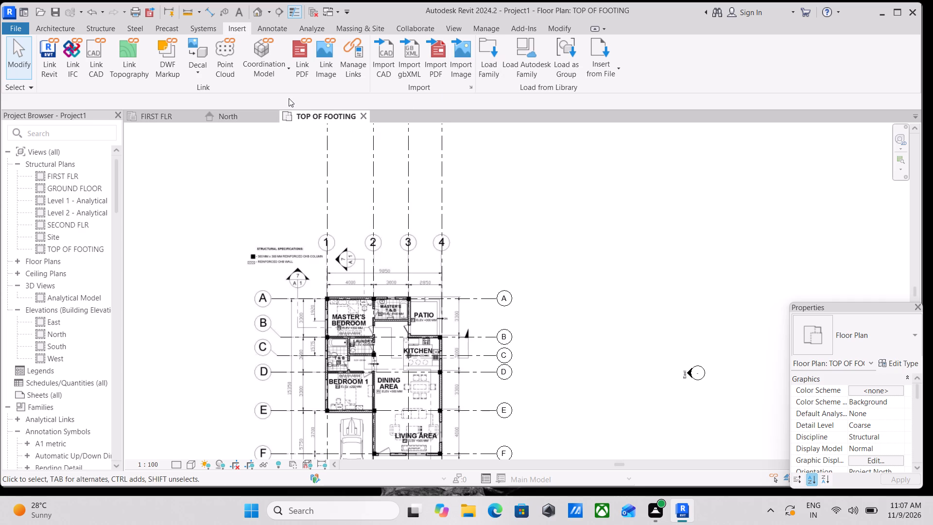
# Read the structural specifications in the floor plan image for the column size and wall type.
pyautogui.click(91, 27)
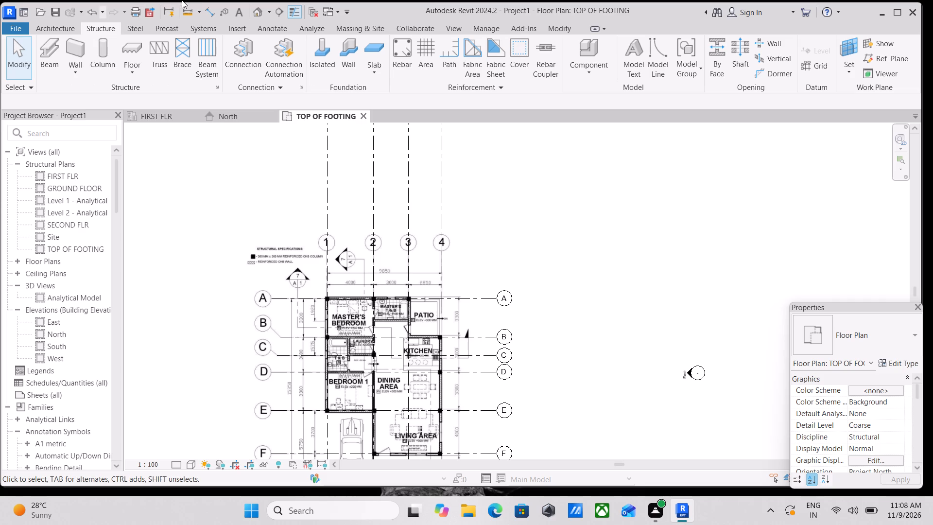
pyautogui.scroll(-1, 384, 192)
pyautogui.scroll(4, 509, 314)
pyautogui.moveTo(442, 282); pyautogui.dragTo(576, 319, button='middle')
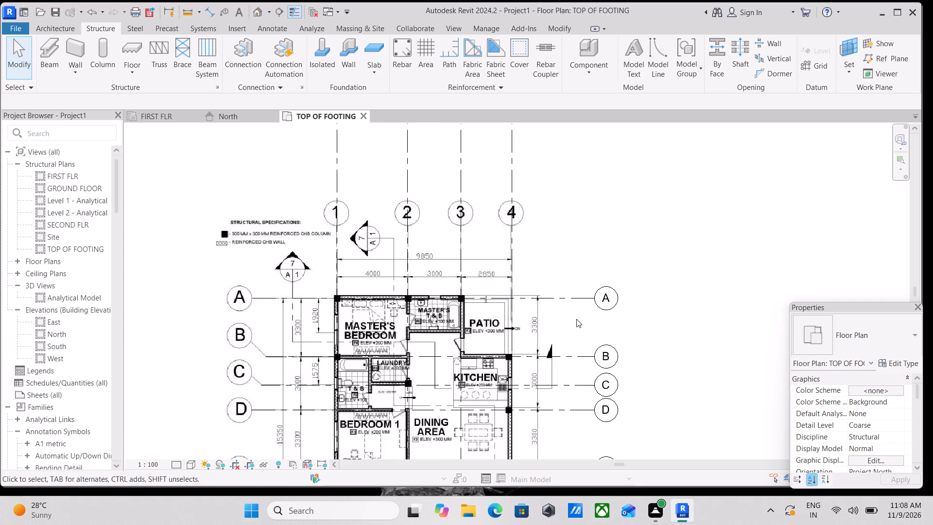
pyautogui.scroll(3, 316, 309)
pyautogui.scroll(4, 253, 250)
pyautogui.scroll(-1, 216, 249)
pyautogui.moveTo(216, 249); pyautogui.dragTo(220, 276, button='middle')
pyautogui.scroll(1, 220, 276)
pyautogui.scroll(-3, 220, 276)
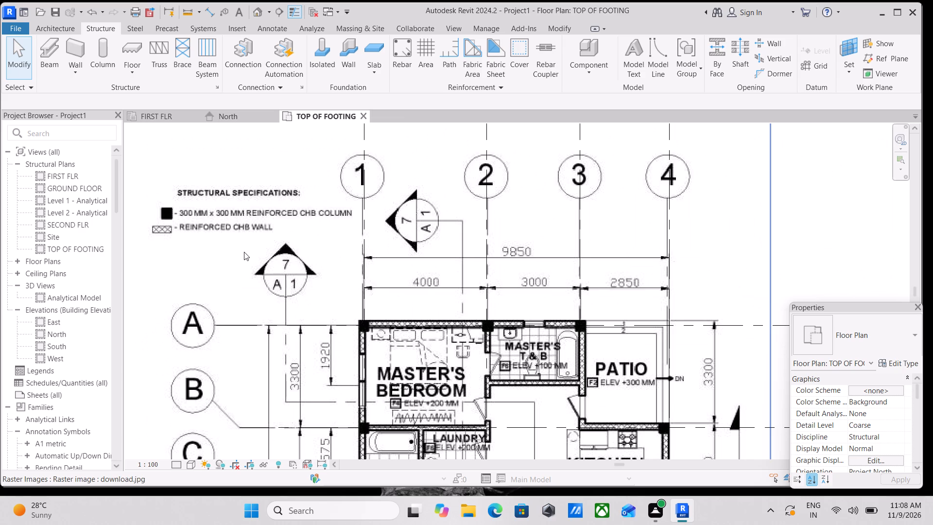
pyautogui.scroll(2, 285, 280)
pyautogui.moveTo(328, 224); pyautogui.dragTo(321, 244, button='middle')
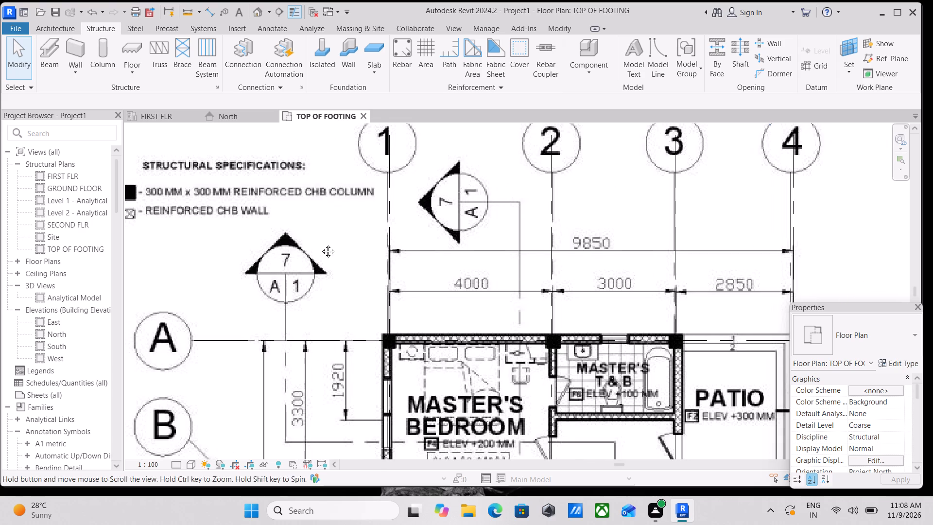
pyautogui.moveTo(321, 244); pyautogui.dragTo(314, 269, button='middle')
pyautogui.moveTo(317, 255); pyautogui.dragTo(313, 269, button='middle')
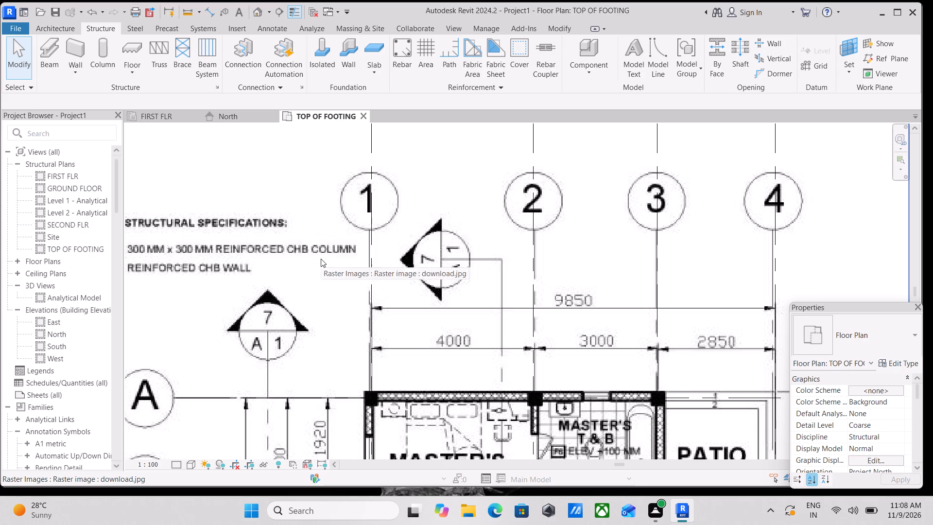
pyautogui.scroll(-1, 323, 244)
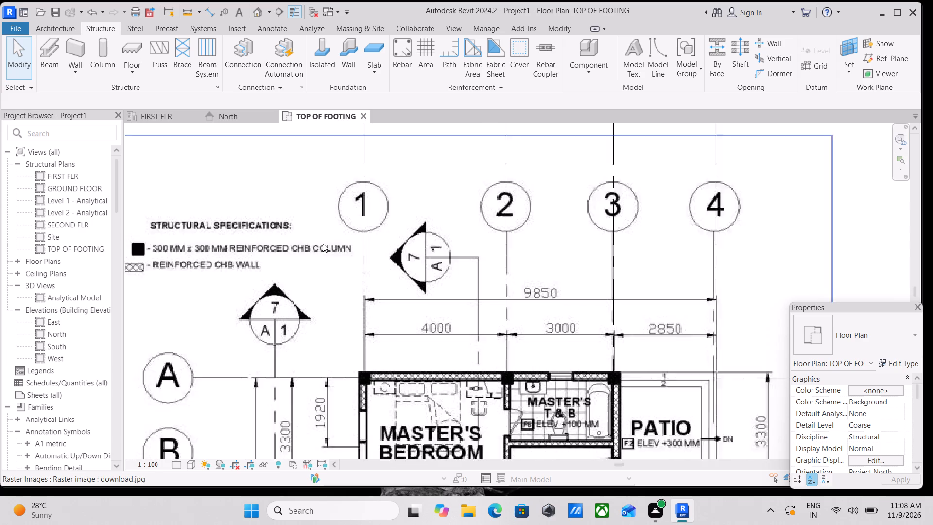
pyautogui.scroll(-5, 323, 244)
pyautogui.moveTo(284, 212); pyautogui.dragTo(278, 230, button='middle')
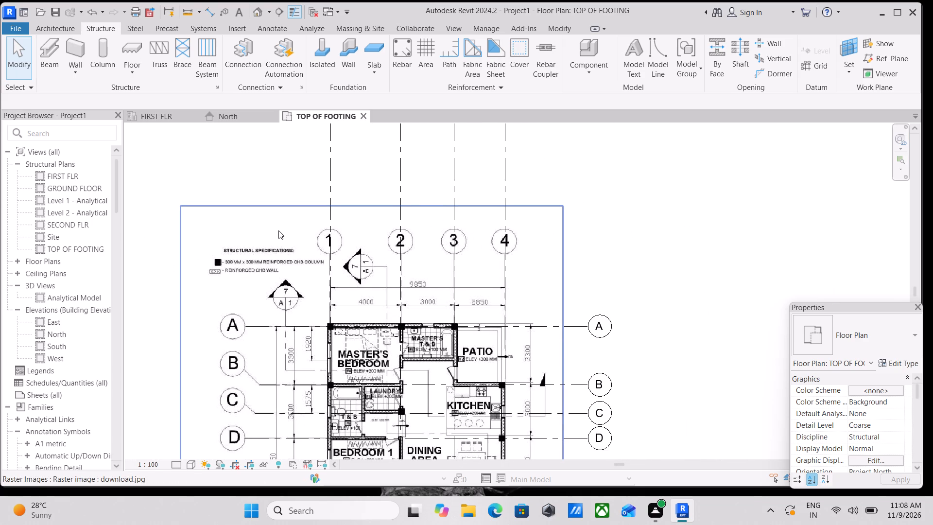
pyautogui.scroll(2, 278, 230)
pyautogui.moveTo(282, 223); pyautogui.dragTo(280, 251, button='middle')
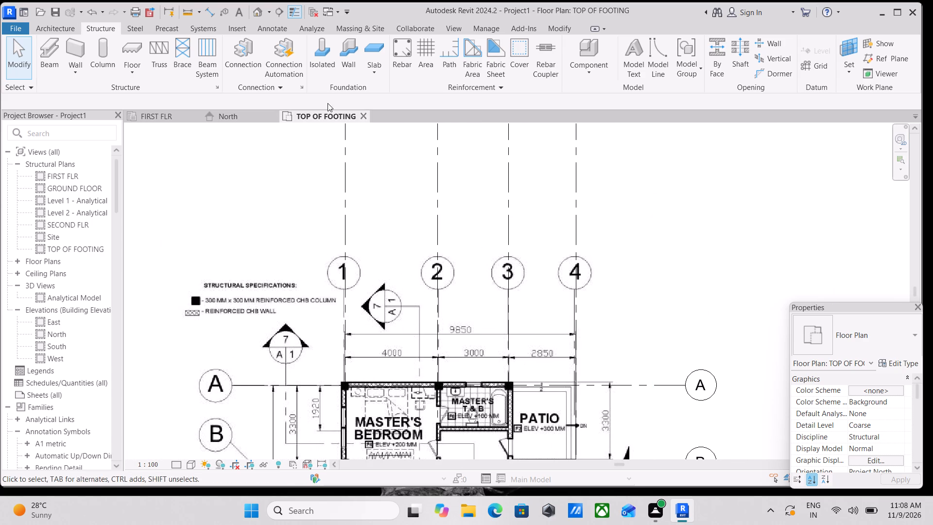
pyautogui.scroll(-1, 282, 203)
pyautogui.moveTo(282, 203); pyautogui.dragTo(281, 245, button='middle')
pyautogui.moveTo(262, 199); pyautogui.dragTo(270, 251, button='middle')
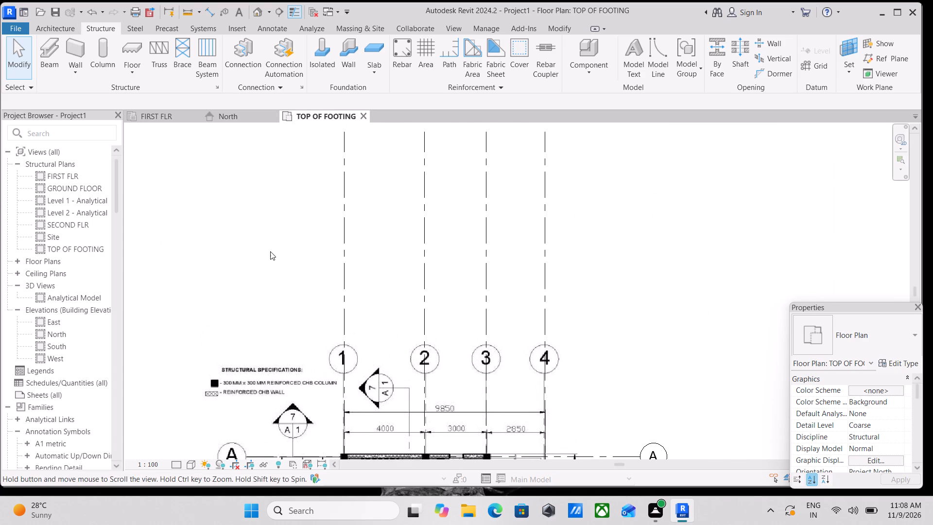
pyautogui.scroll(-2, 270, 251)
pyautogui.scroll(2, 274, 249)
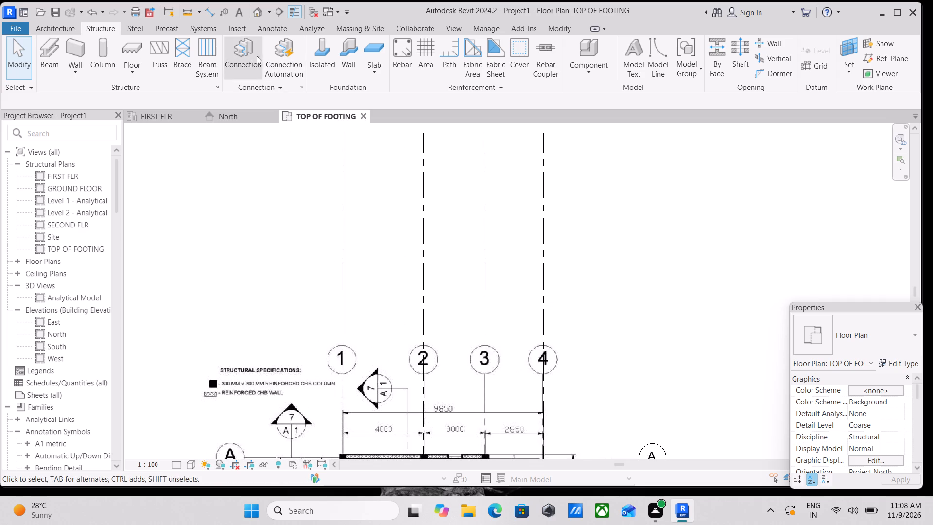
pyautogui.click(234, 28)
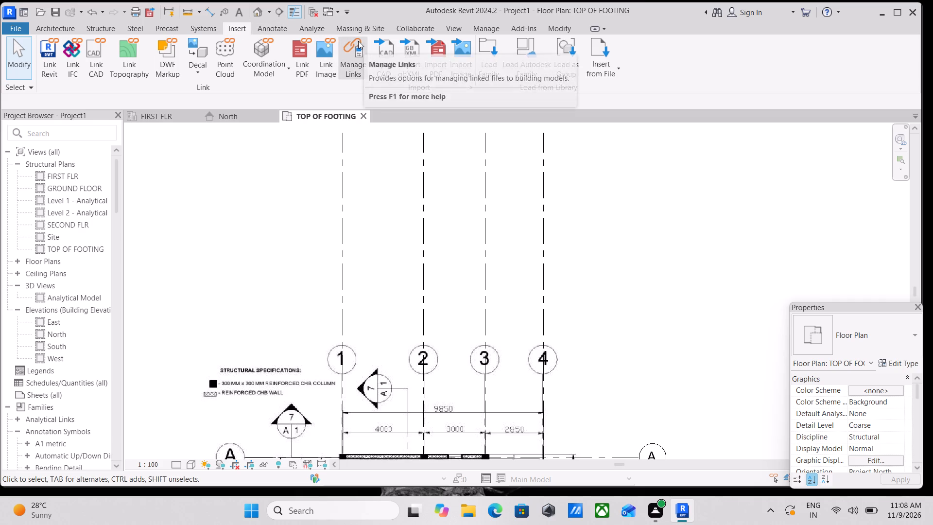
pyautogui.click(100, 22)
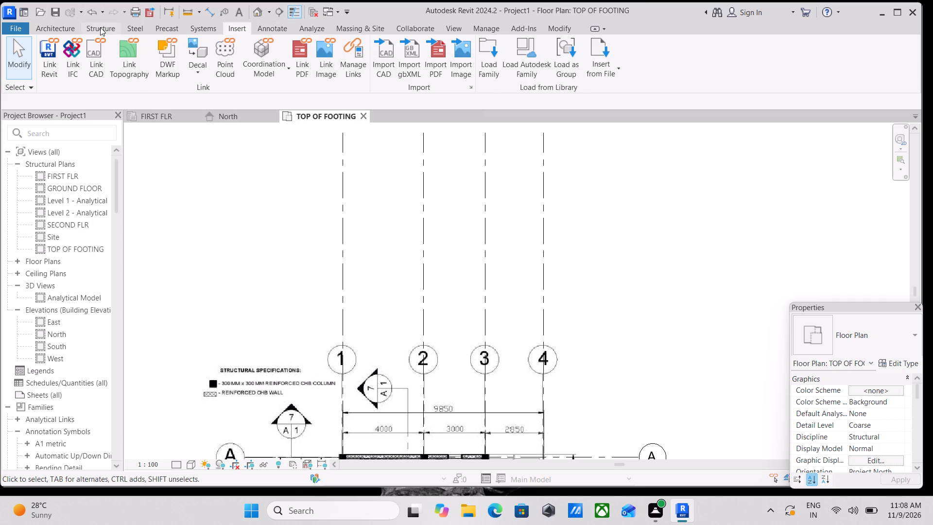
# Examine the structural specifications and the column positions around grids A to C in the floor plan image.
pyautogui.click(100, 27)
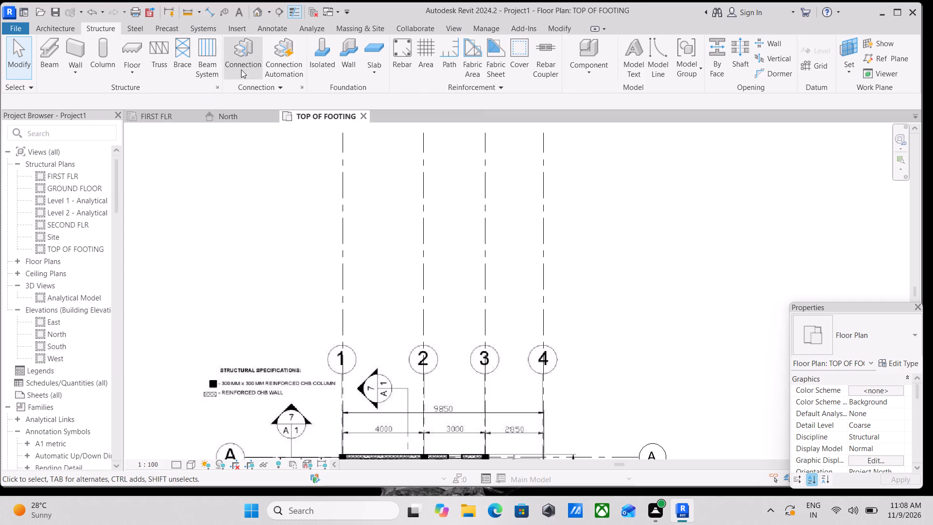
pyautogui.scroll(-3, 246, 300)
pyautogui.moveTo(249, 298); pyautogui.dragTo(275, 211, button='middle')
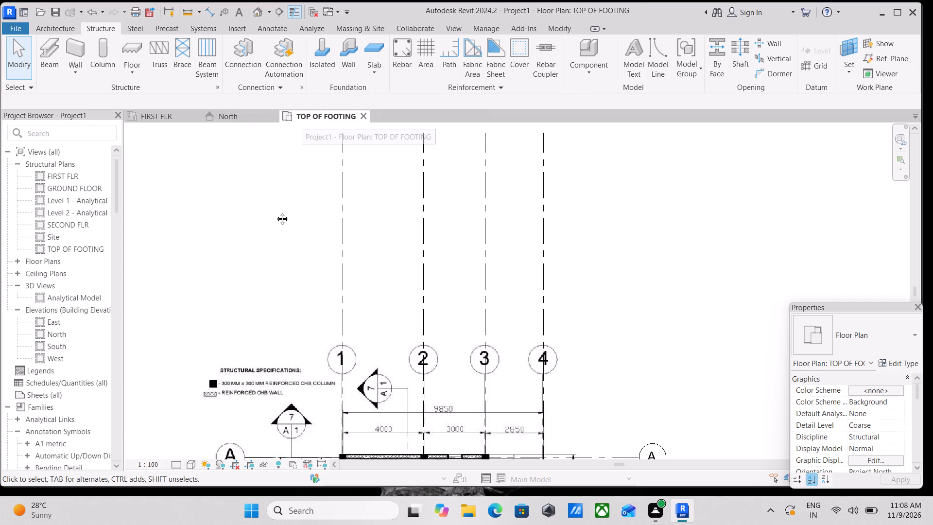
pyautogui.moveTo(275, 211); pyautogui.dragTo(276, 206, button='middle')
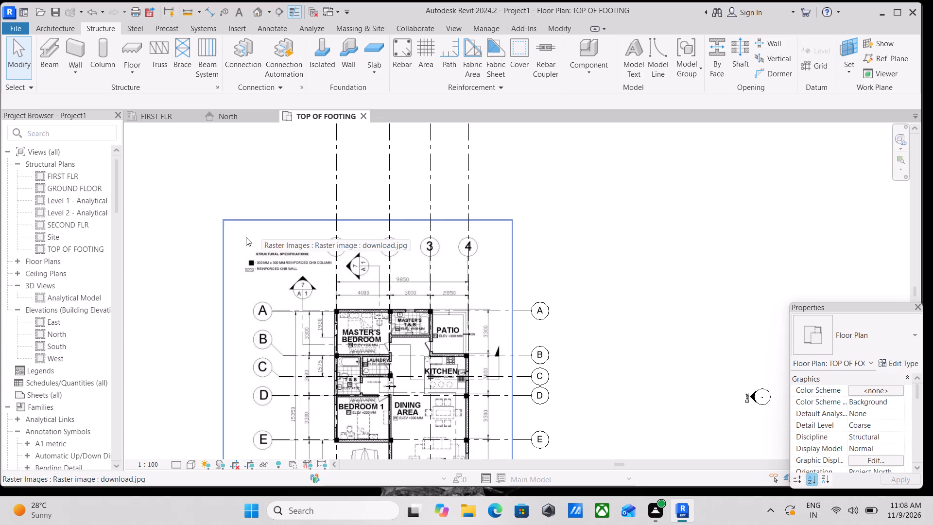
pyautogui.scroll(3, 265, 300)
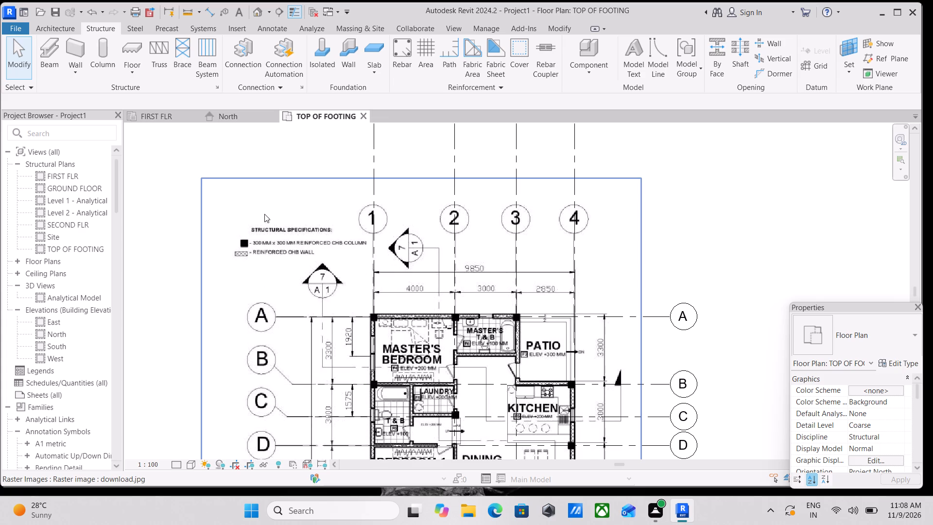
pyautogui.scroll(4, 336, 304)
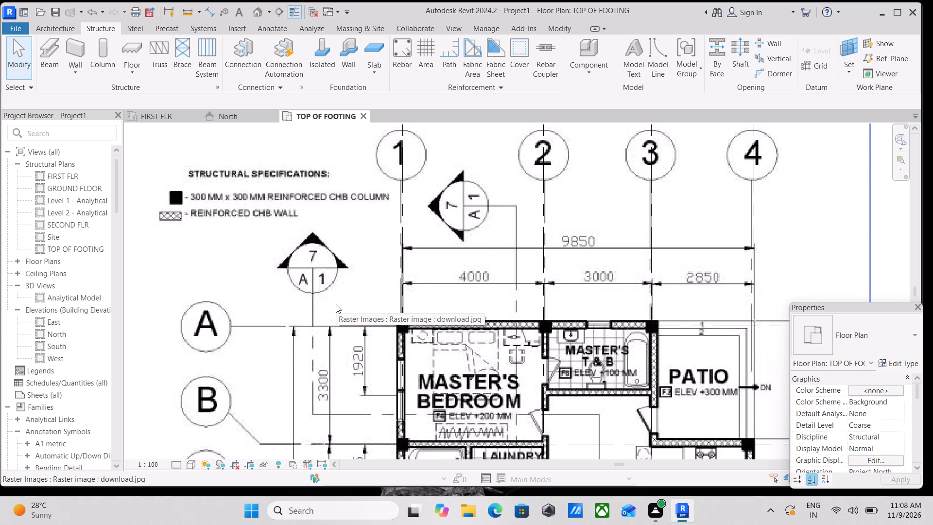
pyautogui.scroll(3, 336, 304)
pyautogui.scroll(-4, 330, 303)
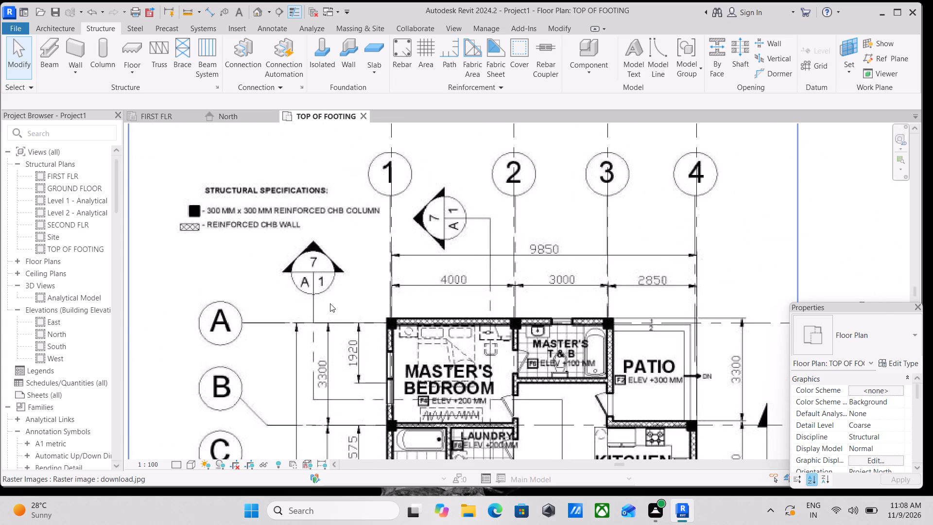
pyautogui.scroll(-4, 330, 303)
pyautogui.scroll(2, 406, 341)
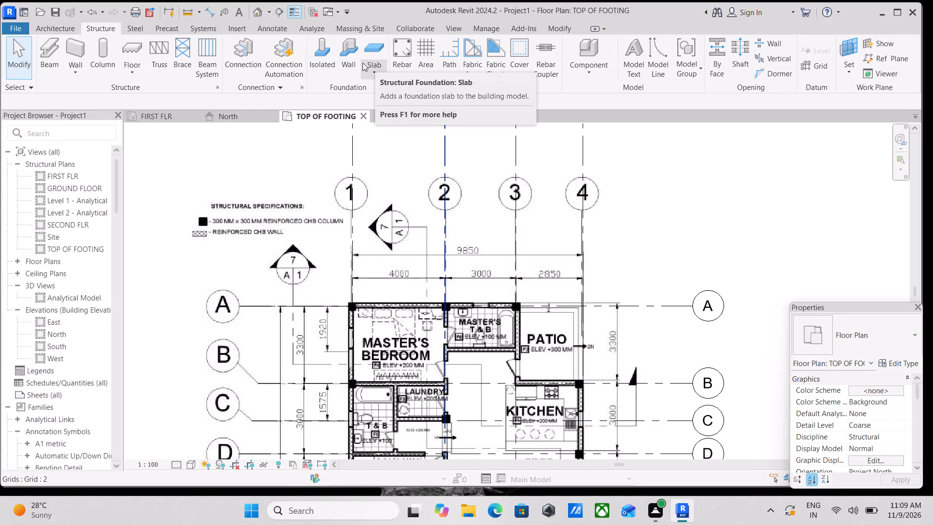
# Place an isolated foundation of type M_Footing-Rectangular 1800 x 1200 x 450mm at the intersection of grids 1 and A.
pyautogui.click(320, 53)
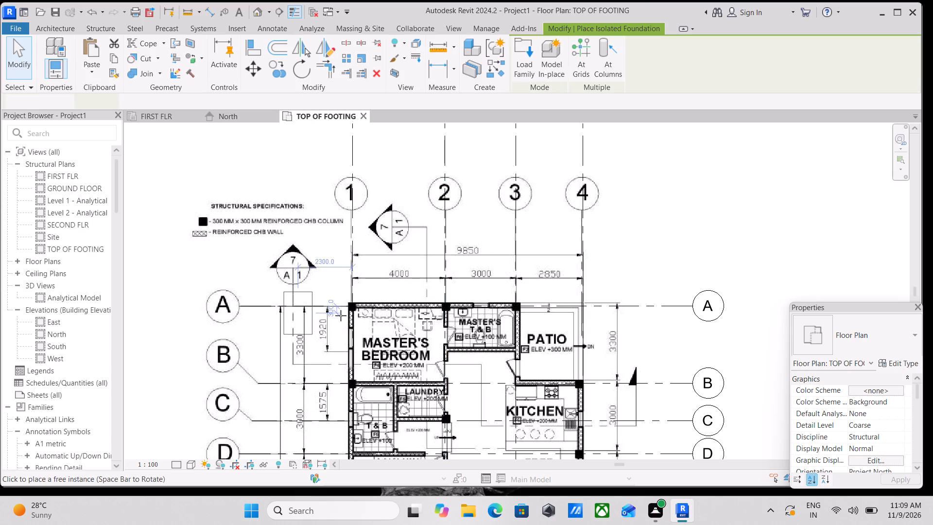
pyautogui.scroll(3, 363, 308)
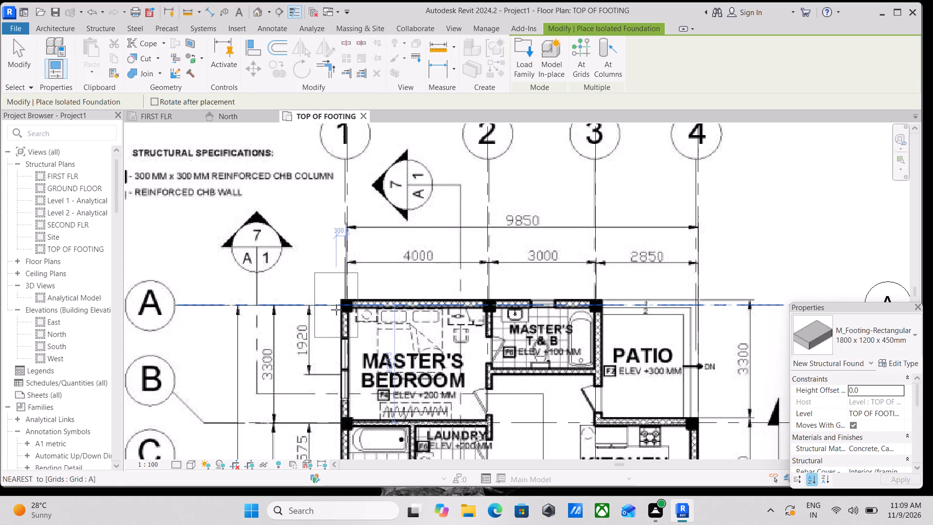
pyautogui.scroll(3, 336, 310)
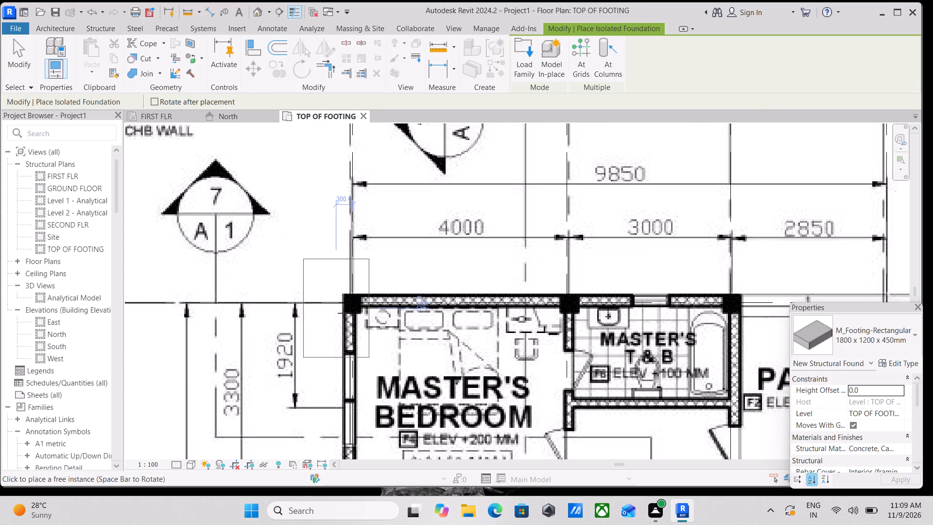
pyautogui.click(903, 363)
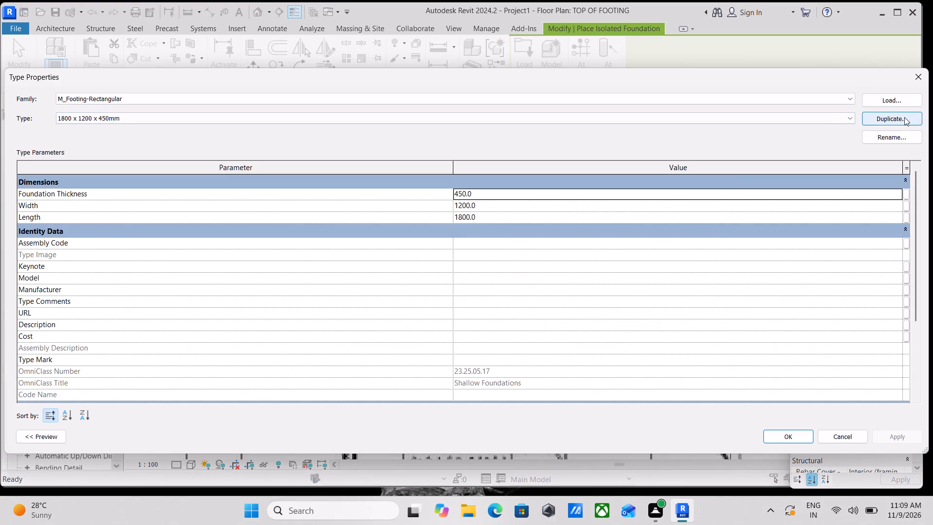
pyautogui.click(924, 76)
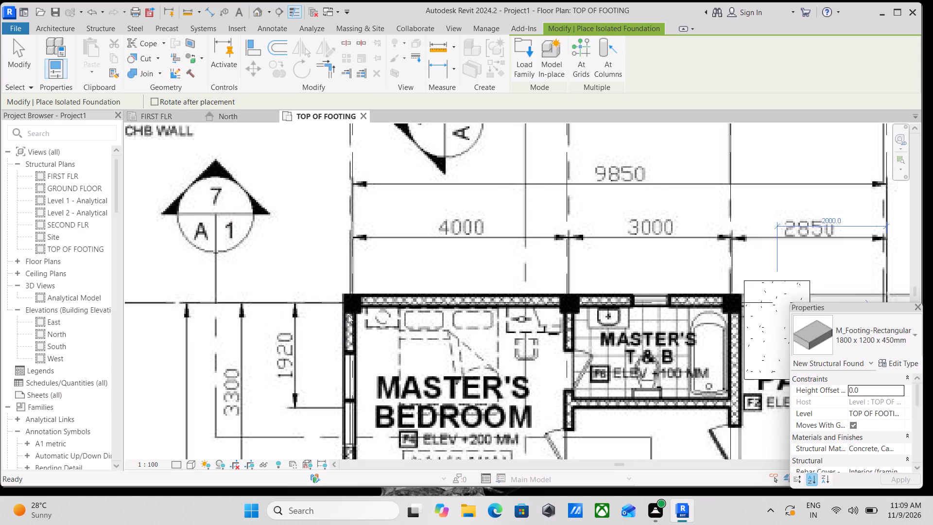
pyautogui.click(821, 339)
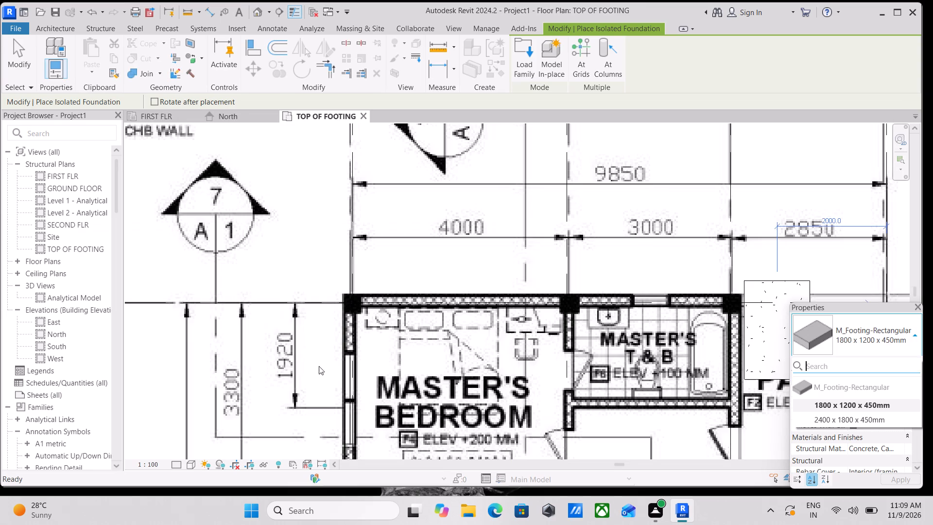
pyautogui.scroll(-3, 373, 343)
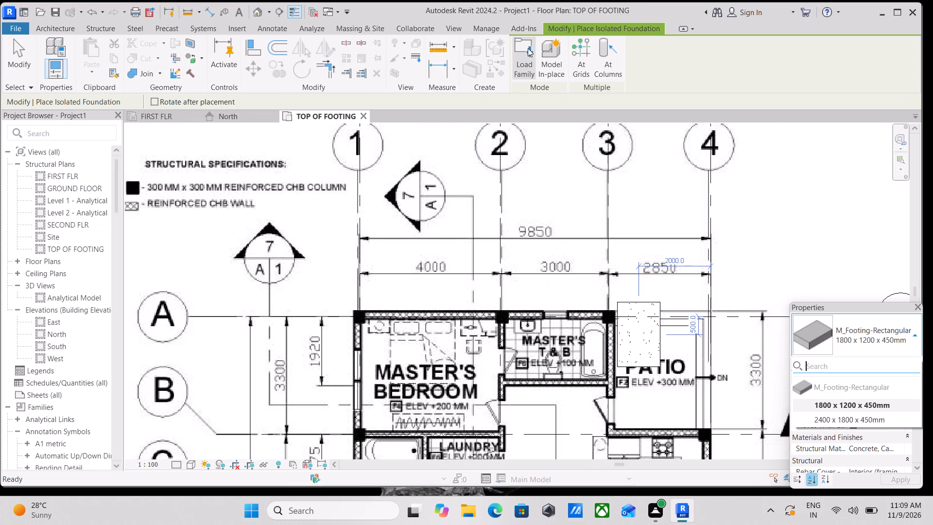
pyautogui.click(827, 407)
pyautogui.scroll(7, 349, 323)
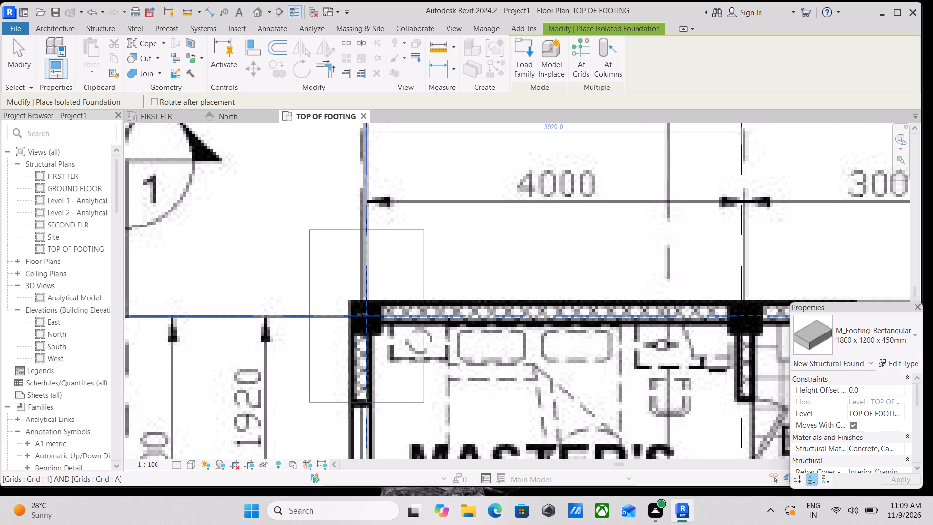
pyautogui.click(366, 314)
# Place two more 1800 x 1200 x 450mm footings along grid A, at its intersections with grids 2 and 3.
pyautogui.scroll(-3, 400, 309)
pyautogui.moveTo(400, 309); pyautogui.dragTo(204, 311, button='middle')
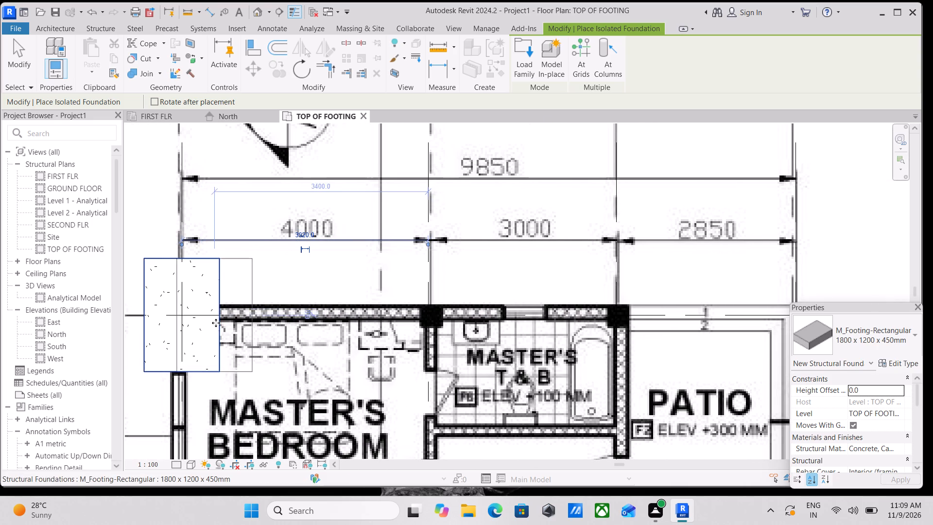
pyautogui.click(428, 315)
pyautogui.scroll(-2, 452, 313)
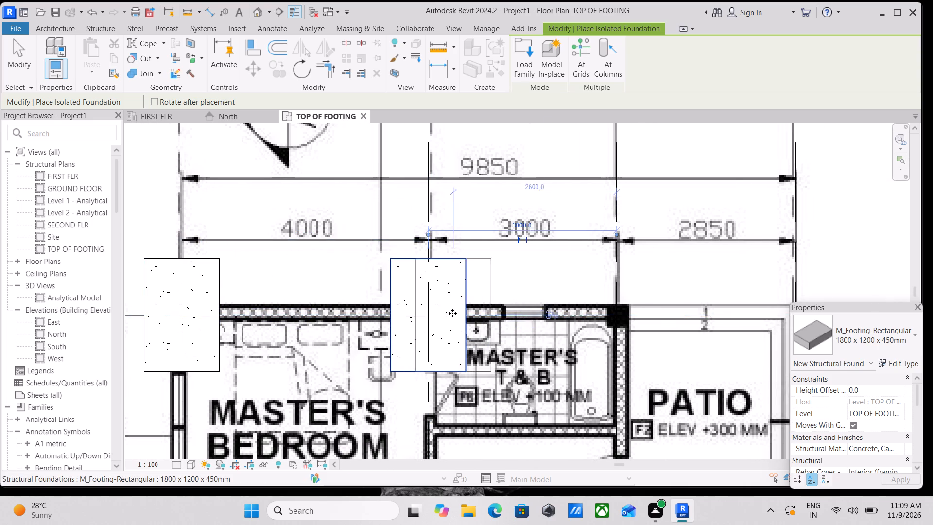
pyautogui.moveTo(452, 313); pyautogui.dragTo(323, 339, button='middle')
pyautogui.scroll(3, 450, 339)
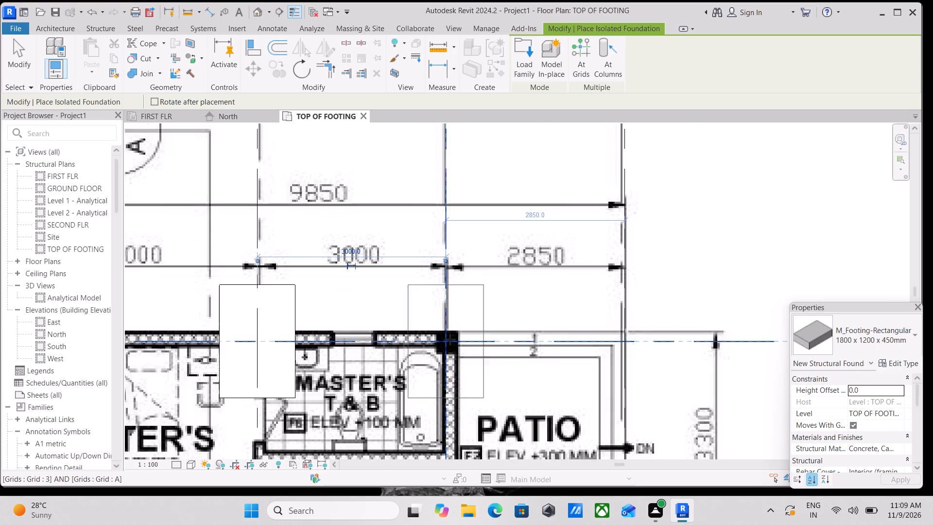
pyautogui.click(445, 341)
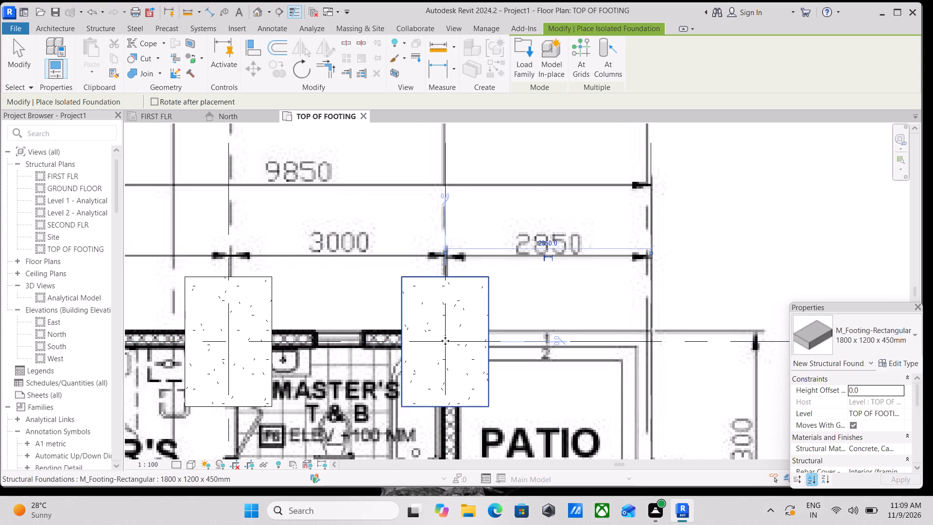
# Place an 1800 x 1200 x 450mm footing at the intersection of grids 1 and E, at the corner of Bedroom 1.
pyautogui.scroll(-9, 445, 341)
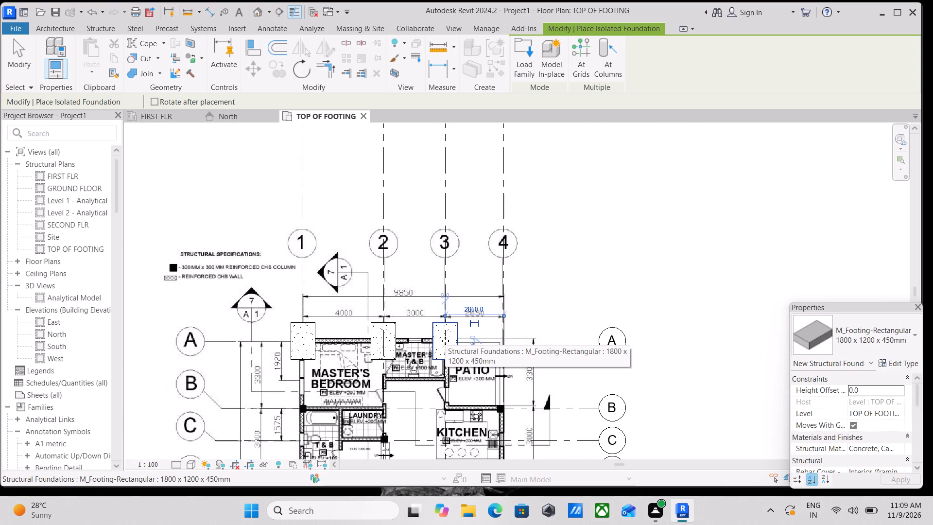
pyautogui.moveTo(445, 341); pyautogui.dragTo(481, 285, button='middle')
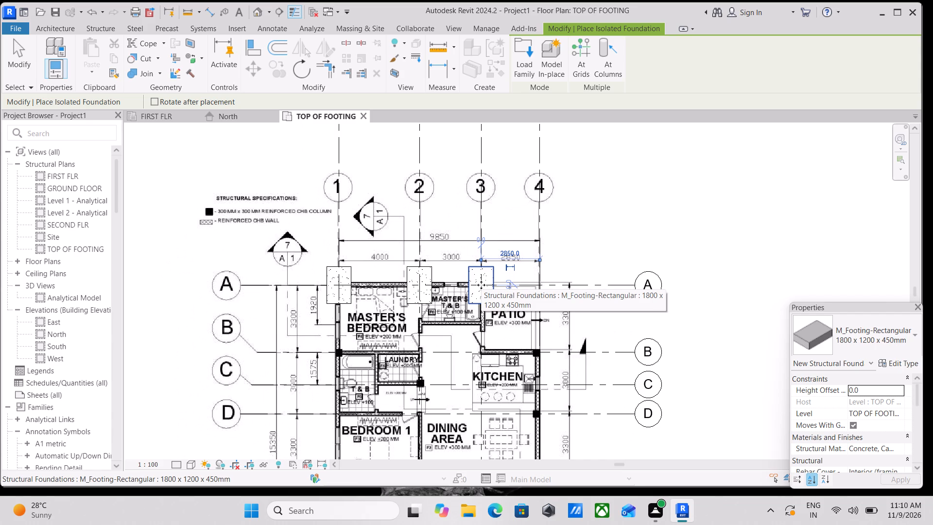
pyautogui.scroll(-2, 297, 475)
pyautogui.moveTo(414, 369); pyautogui.dragTo(518, 288, button='middle')
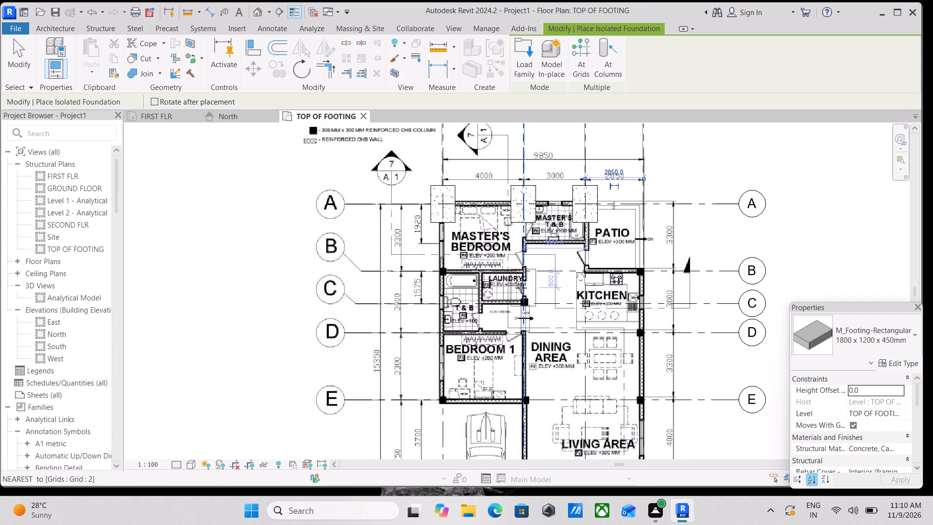
pyautogui.scroll(6, 432, 400)
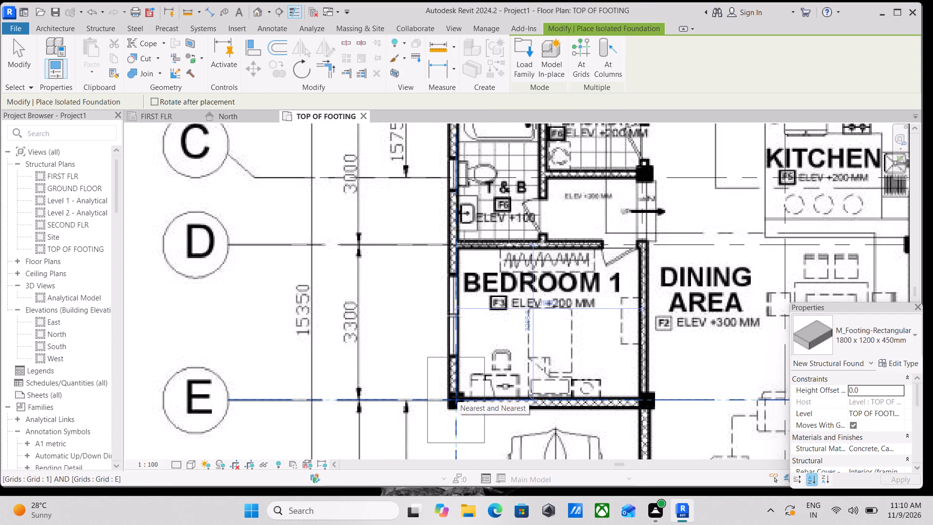
pyautogui.click(457, 397)
# Place an 1800 x 1200 x 450mm footing at the intersection of grids 2 and E.
pyautogui.scroll(-2, 457, 397)
pyautogui.moveTo(457, 397); pyautogui.dragTo(372, 390, button='middle')
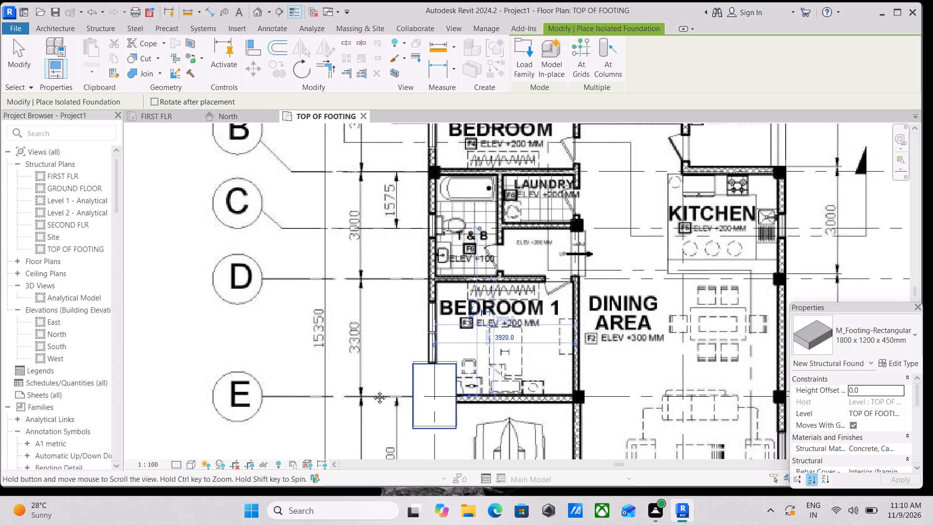
pyautogui.moveTo(372, 390); pyautogui.dragTo(340, 390, button='middle')
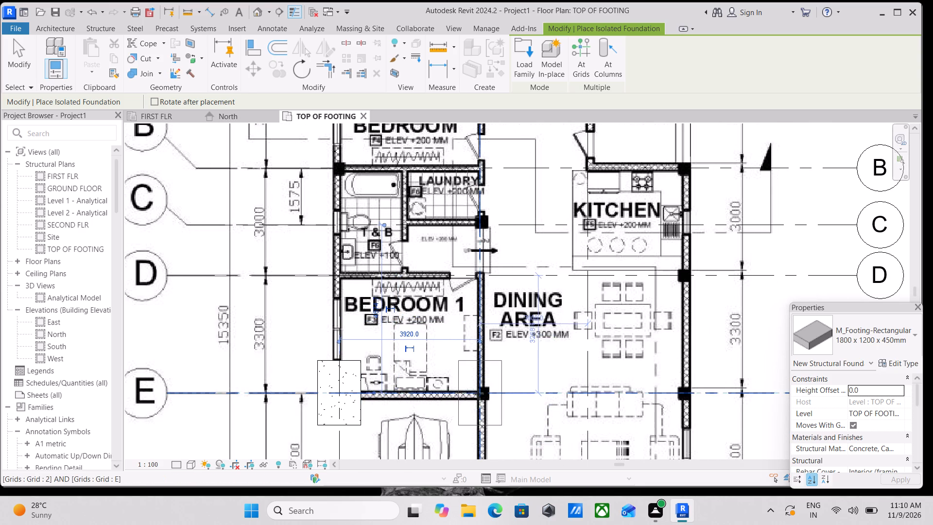
pyautogui.scroll(2, 478, 393)
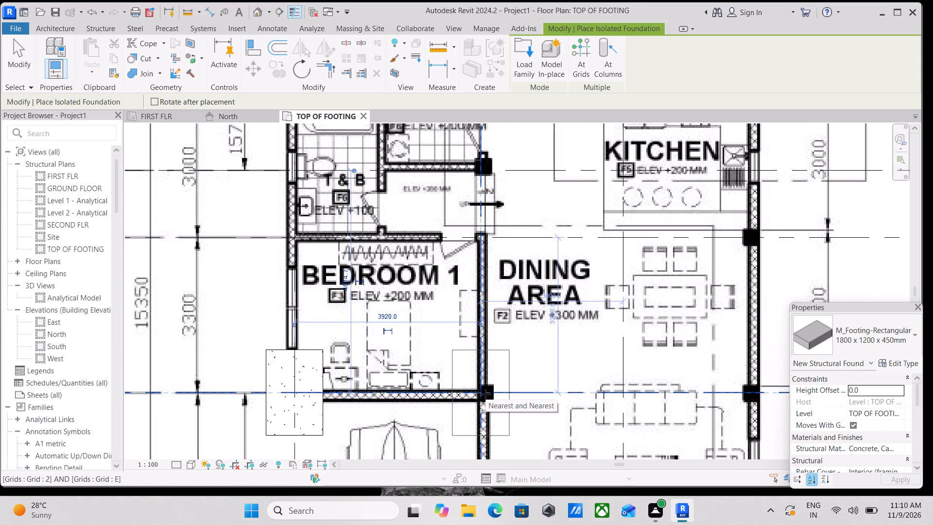
pyautogui.click(485, 394)
# Place an 1800 x 1200 x 450mm footing on grid E at the image's column beside grid 4, about 200 mm from that grid.
pyautogui.scroll(-5, 519, 385)
pyautogui.moveTo(548, 376); pyautogui.dragTo(545, 376, button='middle')
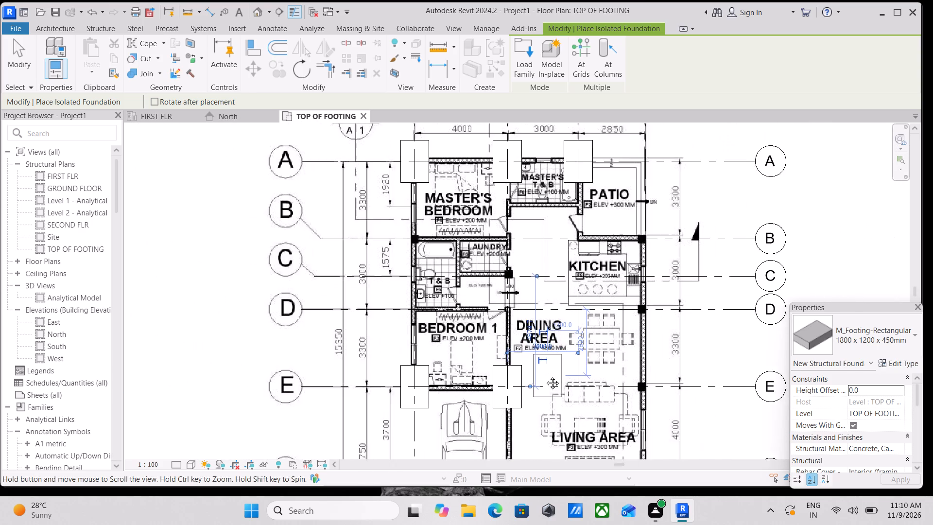
pyautogui.moveTo(545, 376); pyautogui.dragTo(437, 393, button='middle')
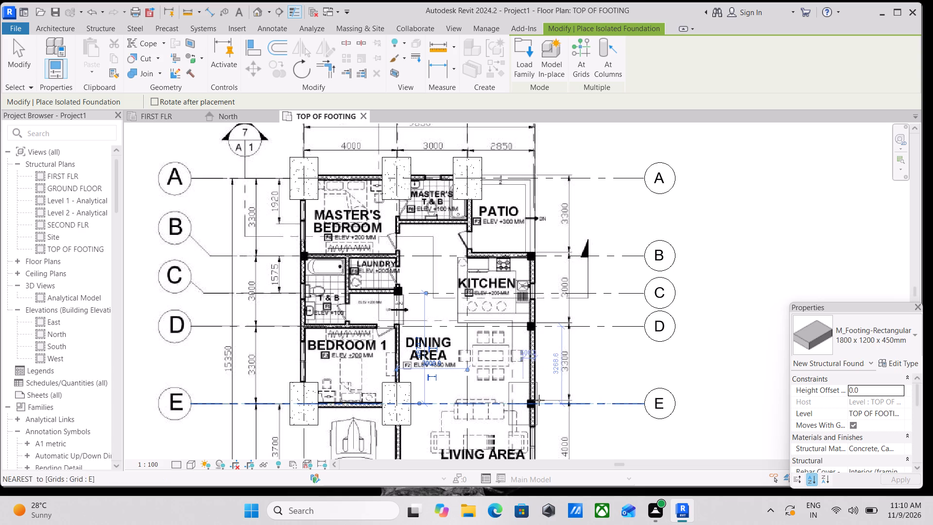
pyautogui.scroll(3, 540, 400)
pyautogui.scroll(-3, 540, 400)
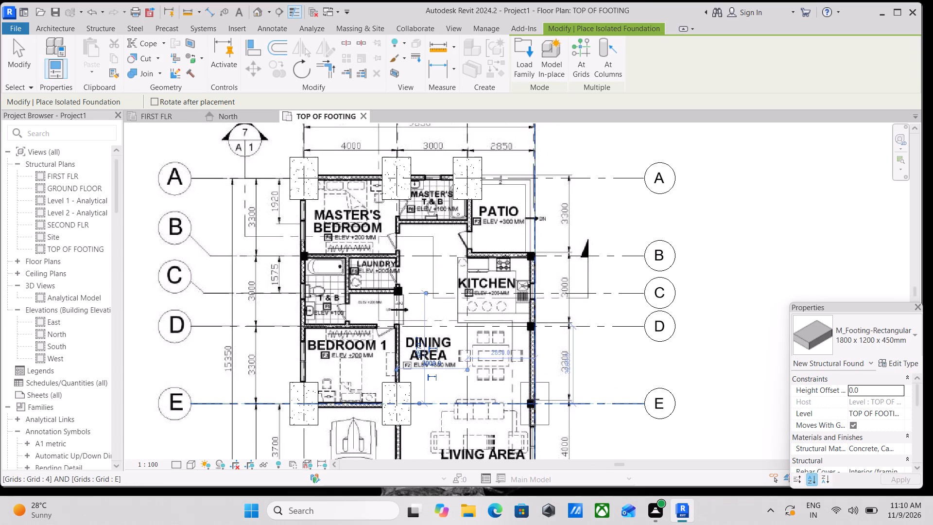
pyautogui.scroll(3, 529, 402)
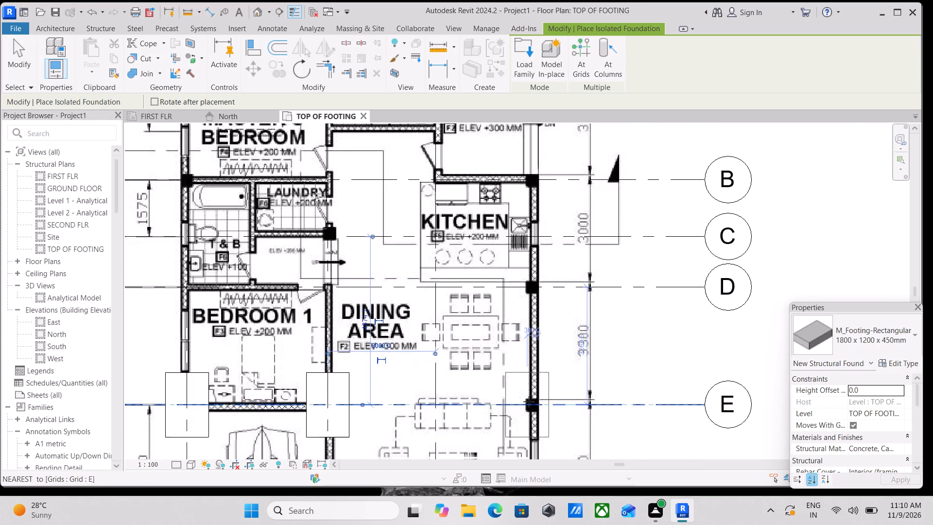
pyautogui.scroll(4, 529, 402)
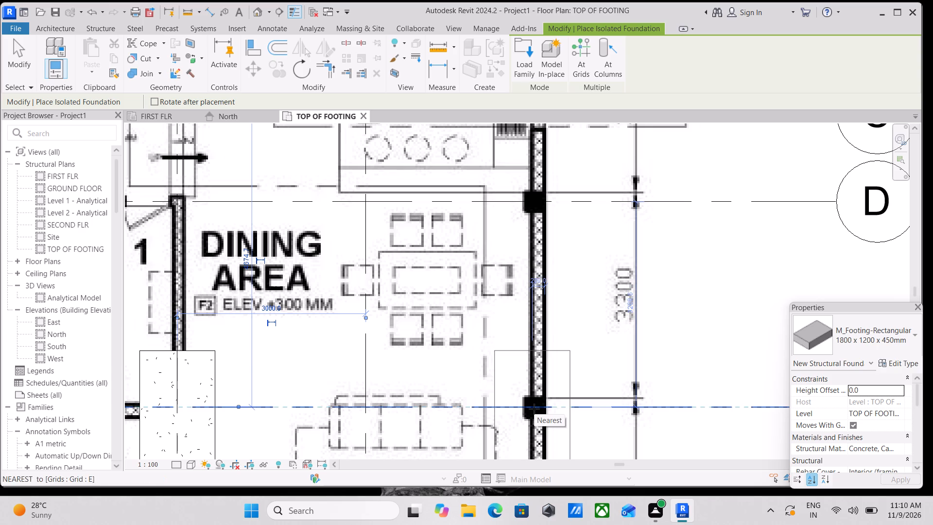
pyautogui.click(534, 409)
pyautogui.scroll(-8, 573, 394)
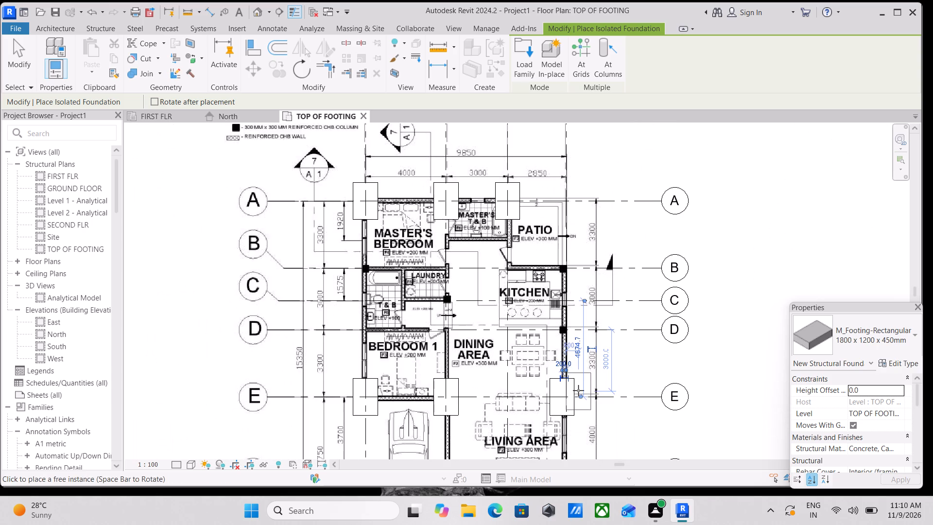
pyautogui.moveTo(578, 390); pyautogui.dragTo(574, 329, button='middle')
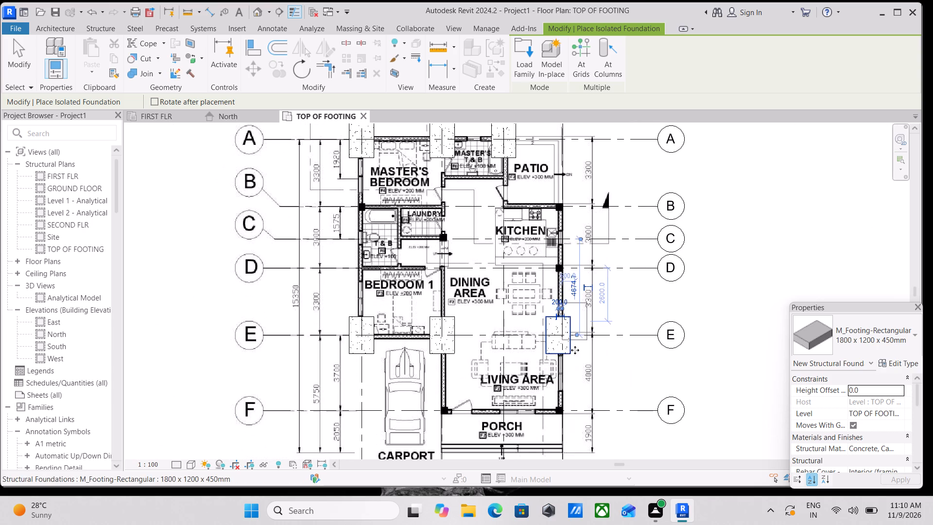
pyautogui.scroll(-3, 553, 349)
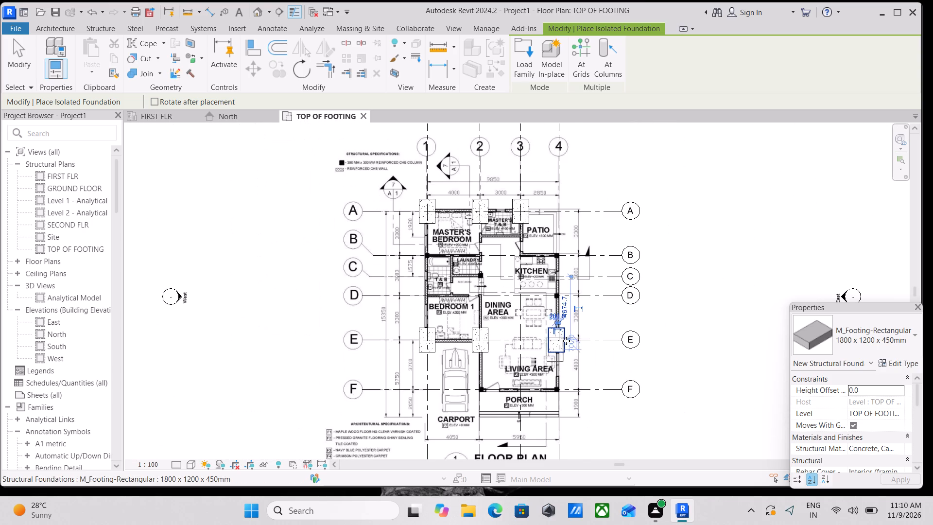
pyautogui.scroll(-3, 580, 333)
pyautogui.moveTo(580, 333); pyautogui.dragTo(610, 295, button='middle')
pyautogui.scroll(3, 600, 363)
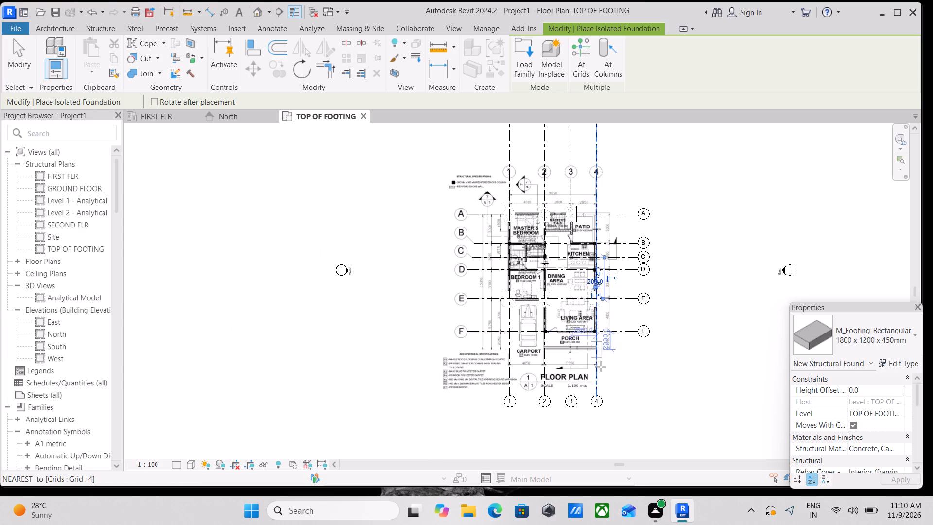
# Place an 1800 x 1200 x 450mm footing at the intersection of grids 4 and F, at the corner of the living area.
pyautogui.moveTo(619, 332); pyautogui.dragTo(613, 385, button='middle')
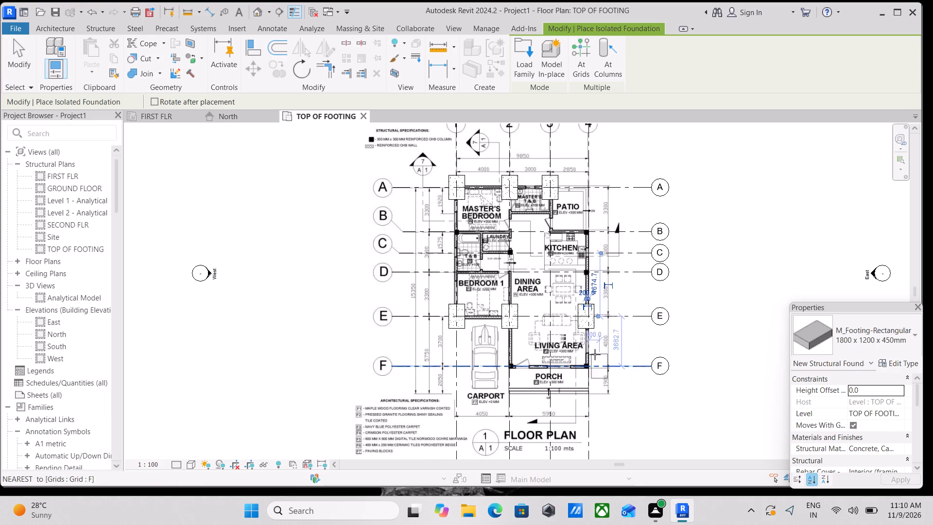
pyautogui.scroll(6, 594, 354)
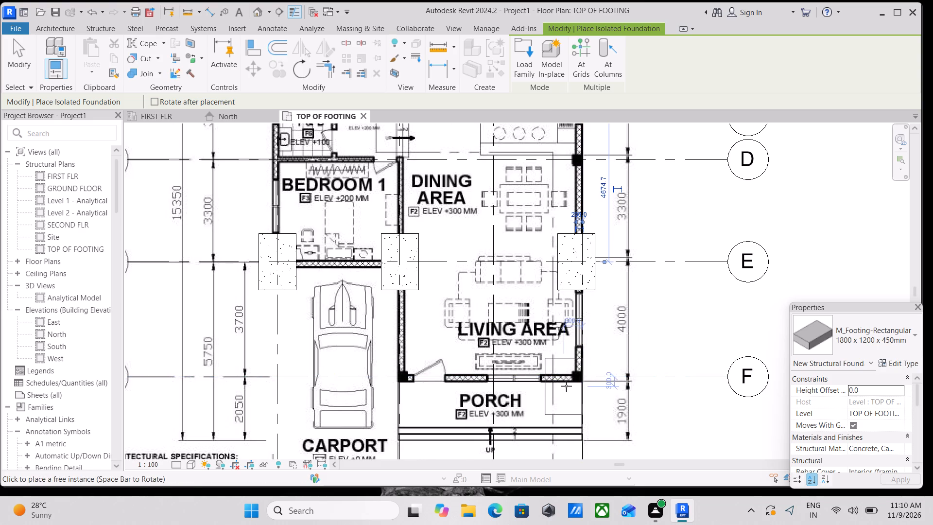
pyautogui.click(578, 375)
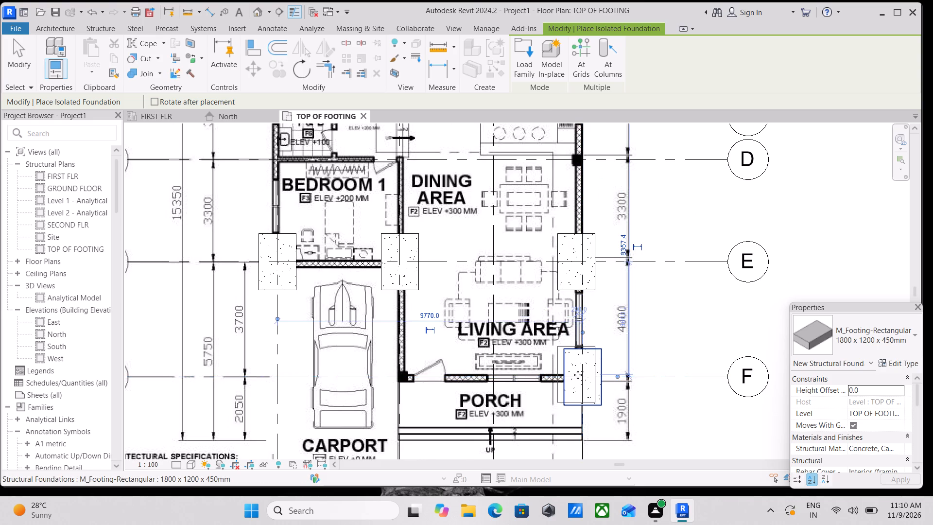
# Place an 1800 x 1200 x 450mm footing at the intersection of grids 1 and B, at the lower corner of the master's bedroom.
pyautogui.scroll(-6, 578, 375)
pyautogui.moveTo(628, 323); pyautogui.dragTo(611, 391, button='middle')
pyautogui.scroll(-1, 538, 341)
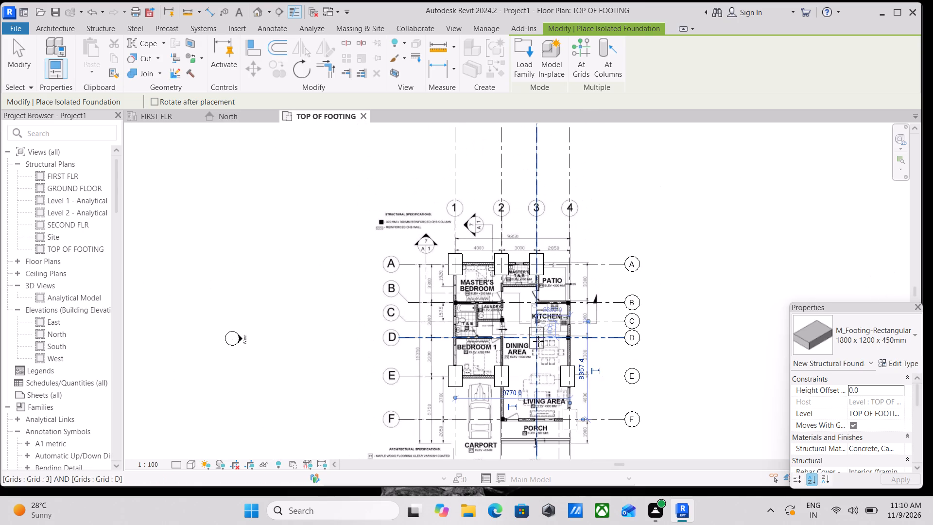
pyautogui.moveTo(538, 341); pyautogui.dragTo(503, 420, button='middle')
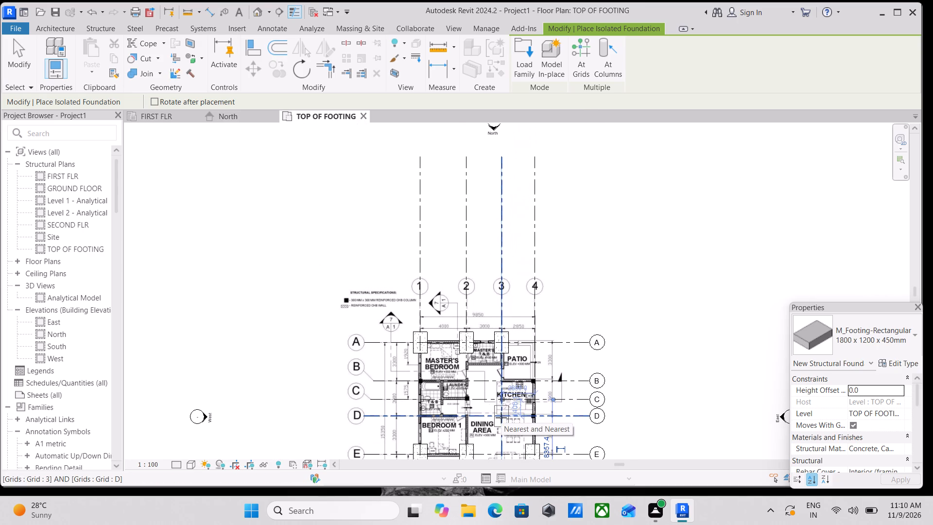
pyautogui.scroll(7, 418, 372)
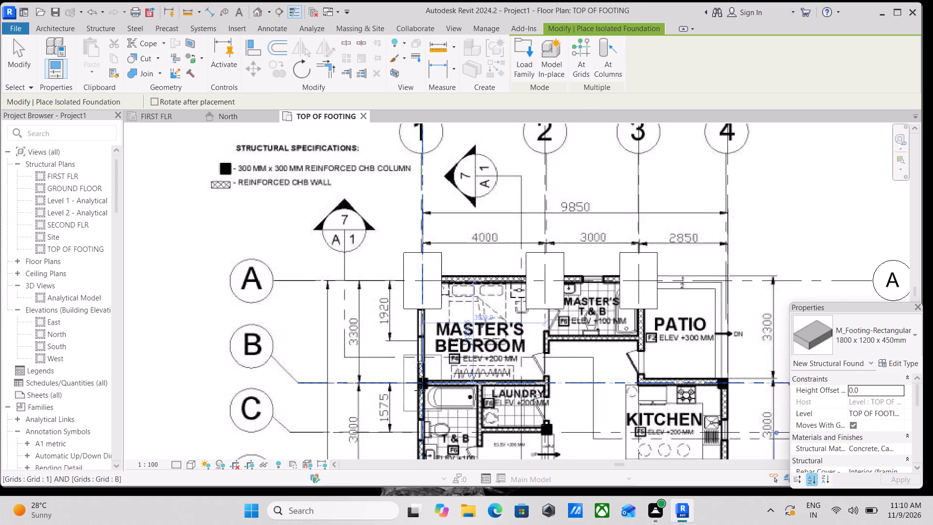
pyautogui.scroll(5, 420, 390)
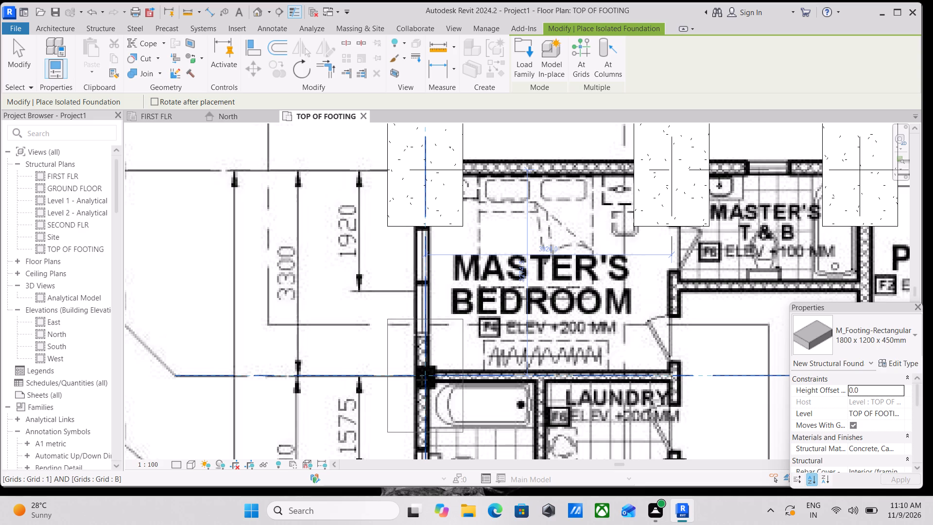
pyautogui.click(422, 380)
# Place an 1800 x 1200 x 450mm footing at the intersection of grids 2 and C, at the column below the laundry.
pyautogui.scroll(-3, 458, 363)
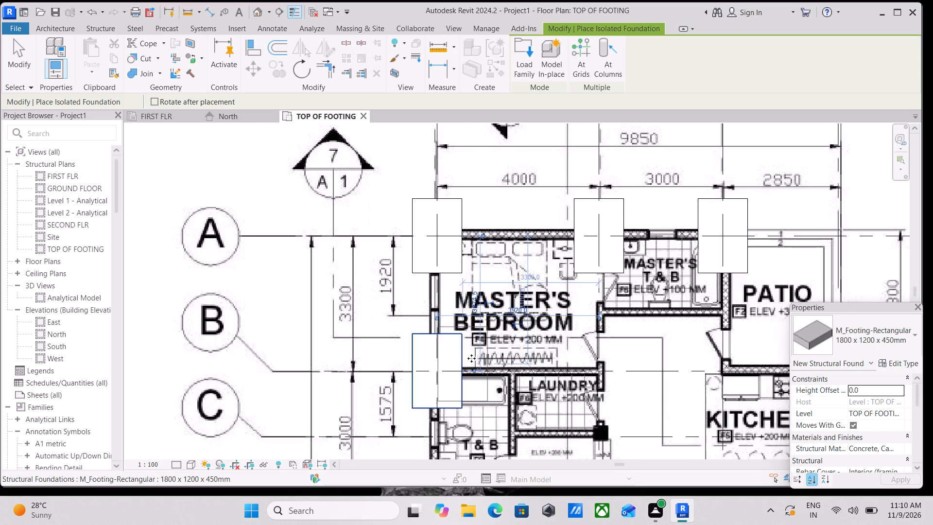
pyautogui.scroll(-2, 471, 358)
pyautogui.moveTo(471, 358); pyautogui.dragTo(421, 348, button='middle')
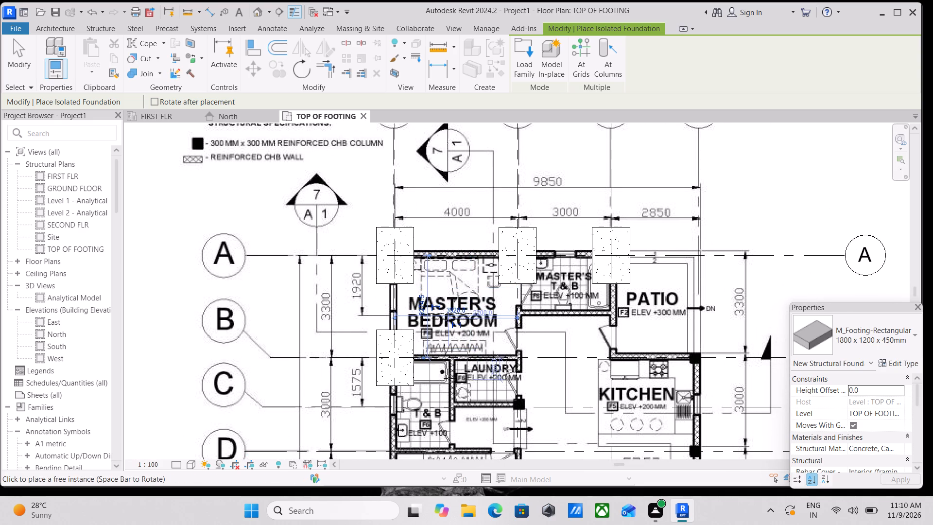
pyautogui.scroll(3, 515, 420)
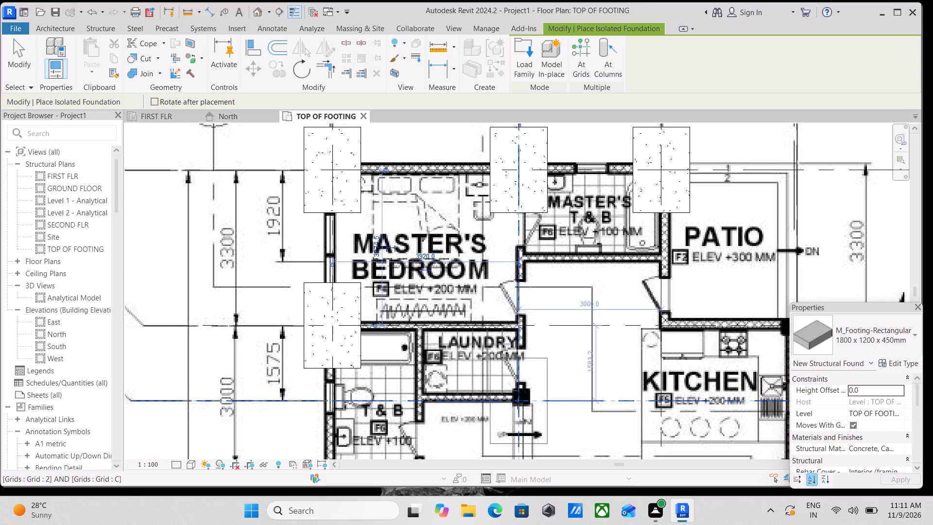
pyautogui.click(518, 403)
# Place an 1800 x 1200 x 450mm footing at the intersection of grids 4 and B, between the patio and the kitchen.
pyautogui.scroll(-3, 542, 393)
pyautogui.moveTo(543, 391); pyautogui.dragTo(455, 356, button='middle')
pyautogui.scroll(-2, 559, 290)
pyautogui.moveTo(562, 292); pyautogui.dragTo(509, 287, button='middle')
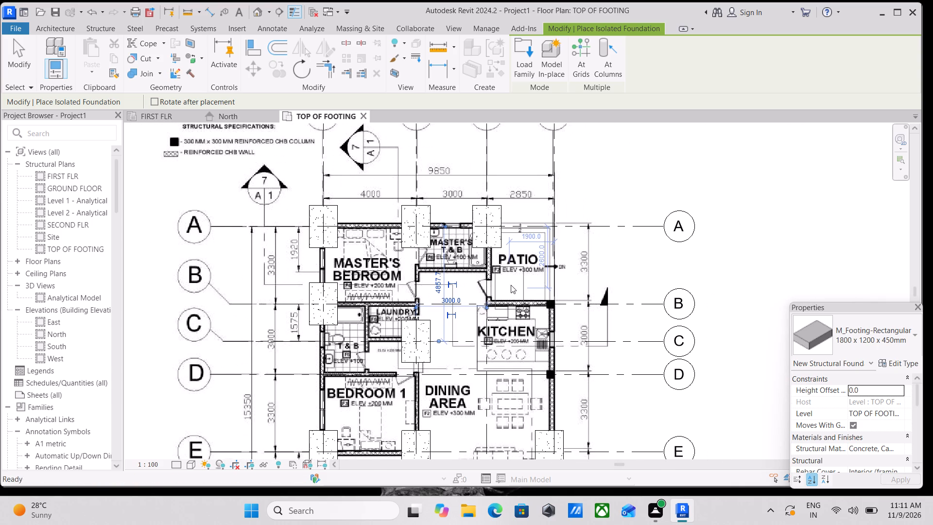
pyautogui.scroll(4, 540, 290)
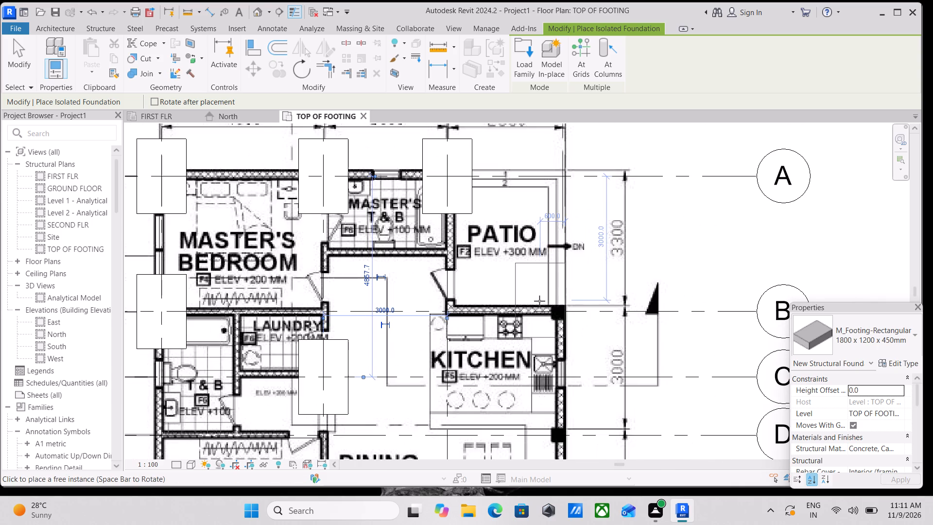
pyautogui.scroll(3, 568, 313)
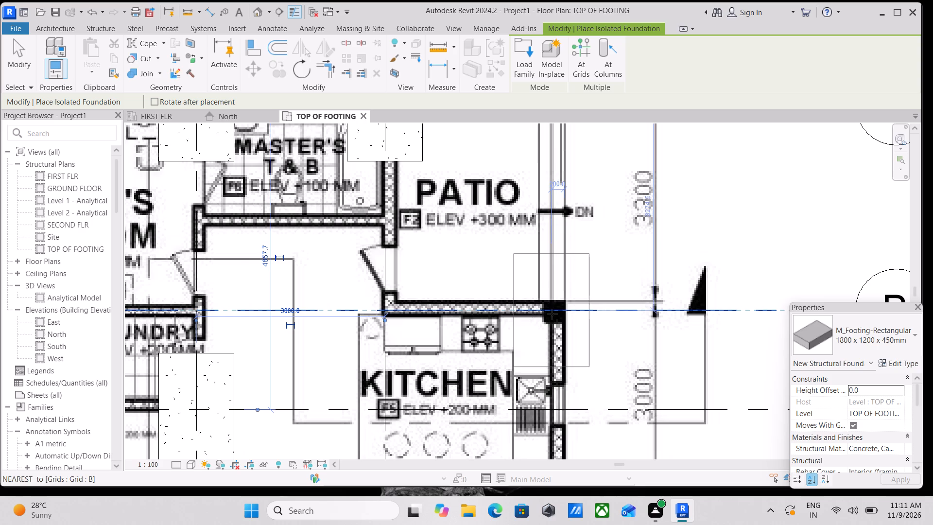
pyautogui.scroll(-2, 561, 306)
pyautogui.moveTo(561, 306); pyautogui.dragTo(558, 346, button='middle')
pyautogui.scroll(3, 552, 348)
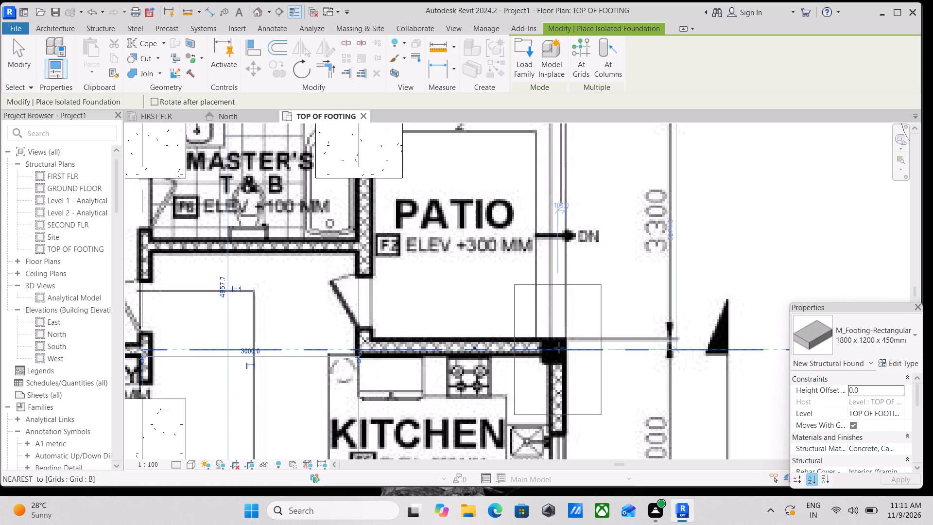
pyautogui.scroll(-2, 559, 351)
pyautogui.moveTo(559, 351); pyautogui.dragTo(558, 387, button='middle')
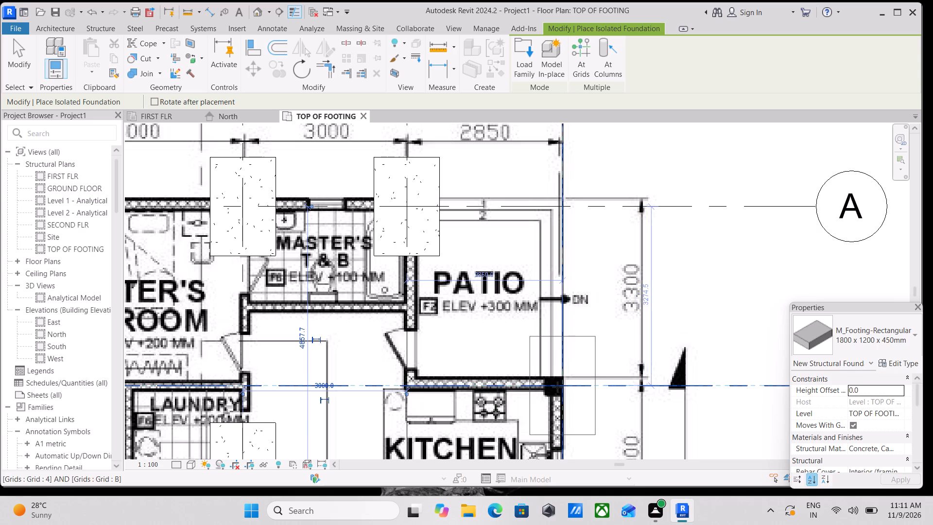
pyautogui.click(557, 387)
# Place an 1800 x 1200 x 450mm footing on grid D at the image's column just inside grid 4, and finish placing.
pyautogui.scroll(-2, 559, 386)
pyautogui.moveTo(559, 386); pyautogui.dragTo(563, 344, button='middle')
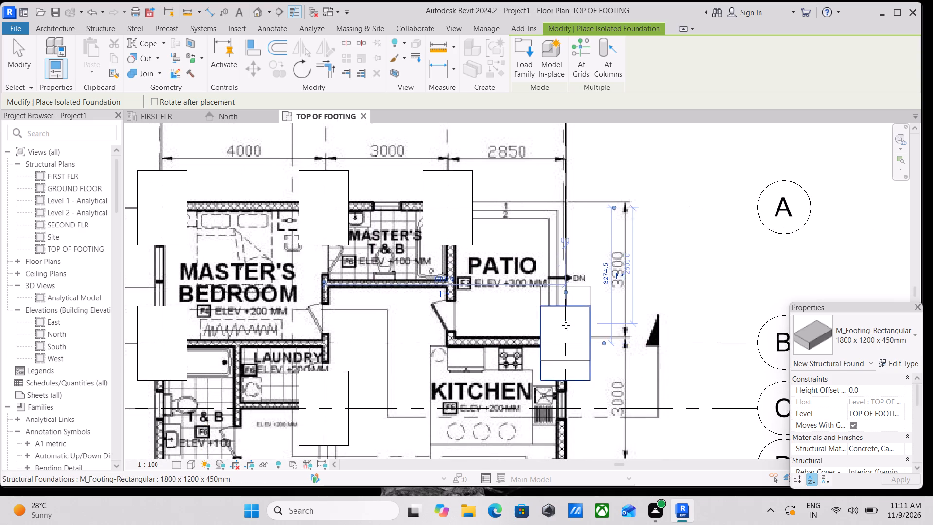
pyautogui.scroll(-3, 566, 325)
pyautogui.moveTo(566, 326); pyautogui.dragTo(568, 249, button='middle')
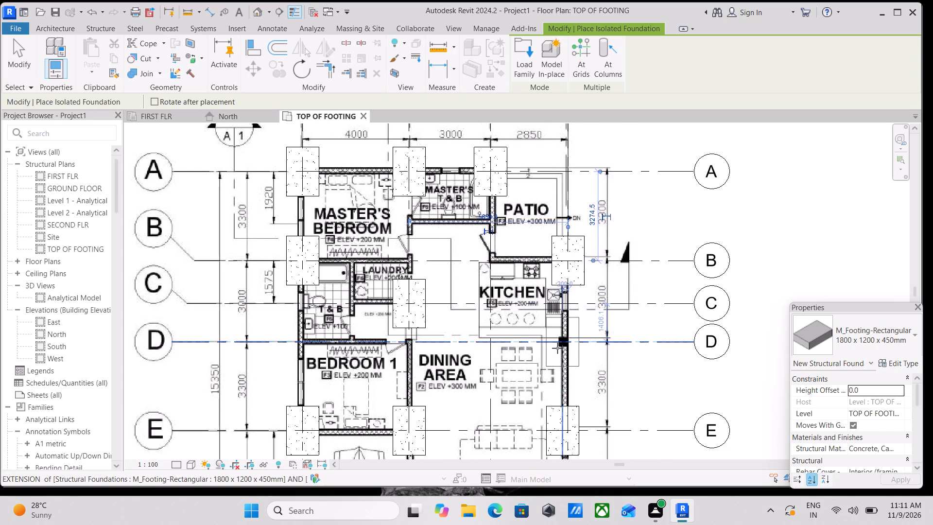
pyautogui.scroll(6, 557, 348)
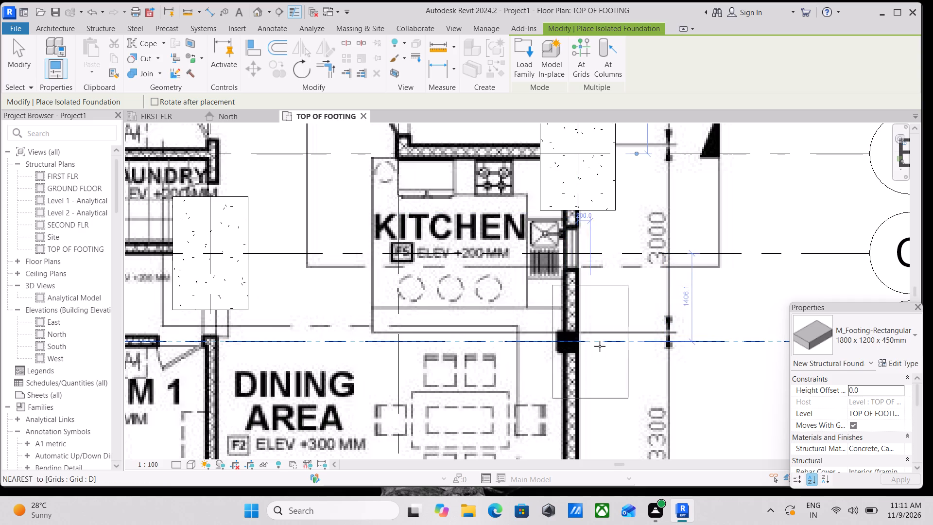
pyautogui.click(568, 341)
pyautogui.scroll(-2, 568, 341)
pyautogui.moveTo(568, 341); pyautogui.dragTo(569, 384, button='middle')
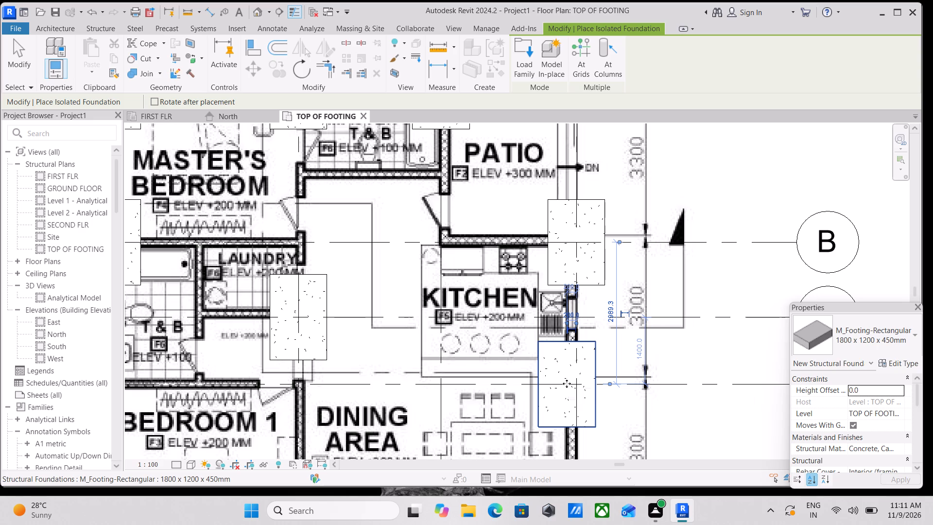
pyautogui.press('Escape')
pyautogui.press('Escape')
# Create a similar 1800 x 1200 x 450mm footing from the one at grids 2 and E, placing it at grids 2 and F.
pyautogui.scroll(-4, 565, 374)
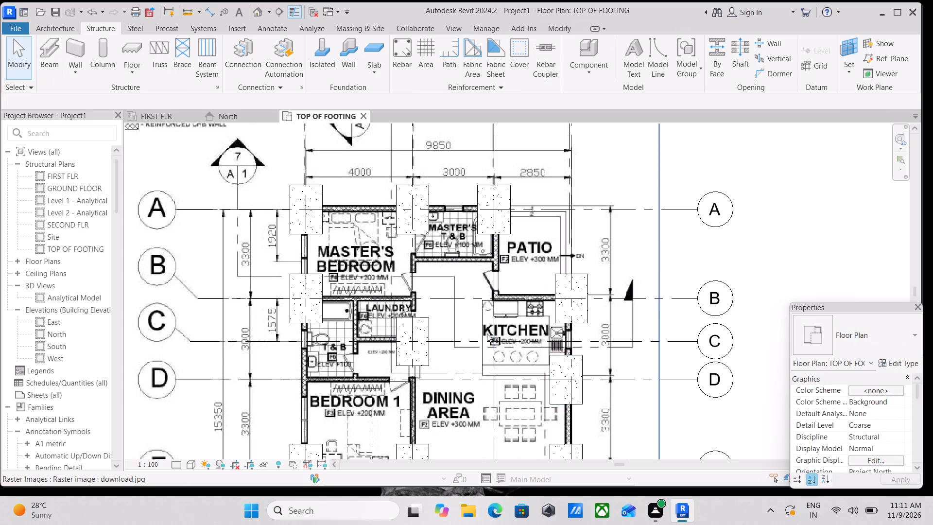
pyautogui.scroll(-3, 487, 333)
pyautogui.scroll(-2, 548, 257)
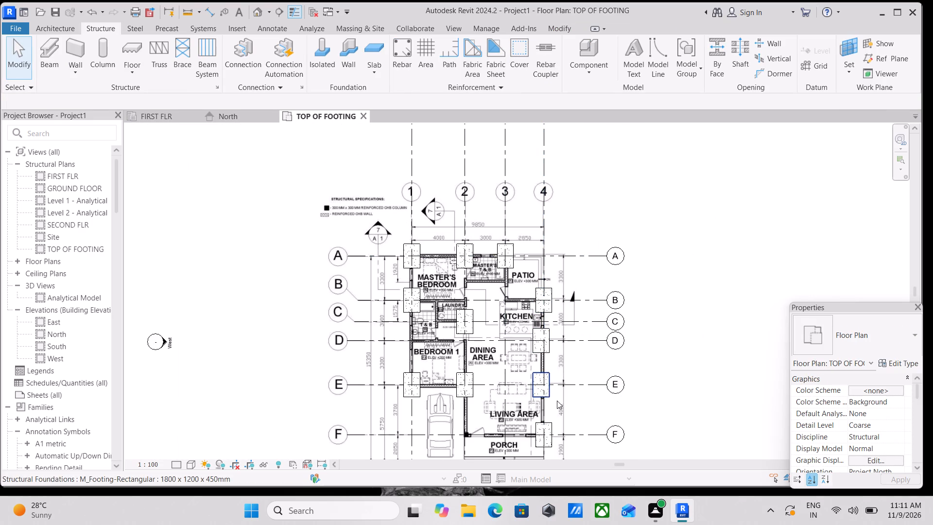
pyautogui.scroll(3, 476, 430)
pyautogui.scroll(1, 474, 375)
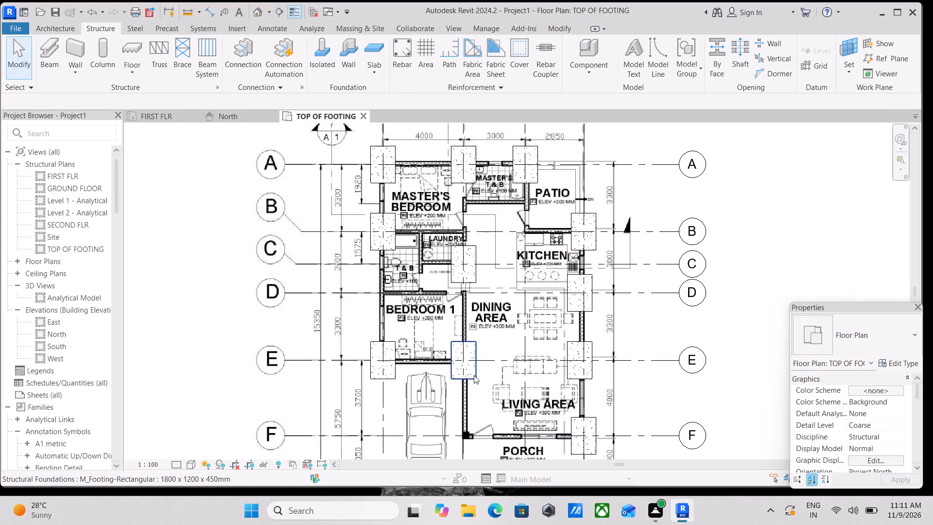
pyautogui.scroll(1, 474, 375)
pyautogui.click(474, 375)
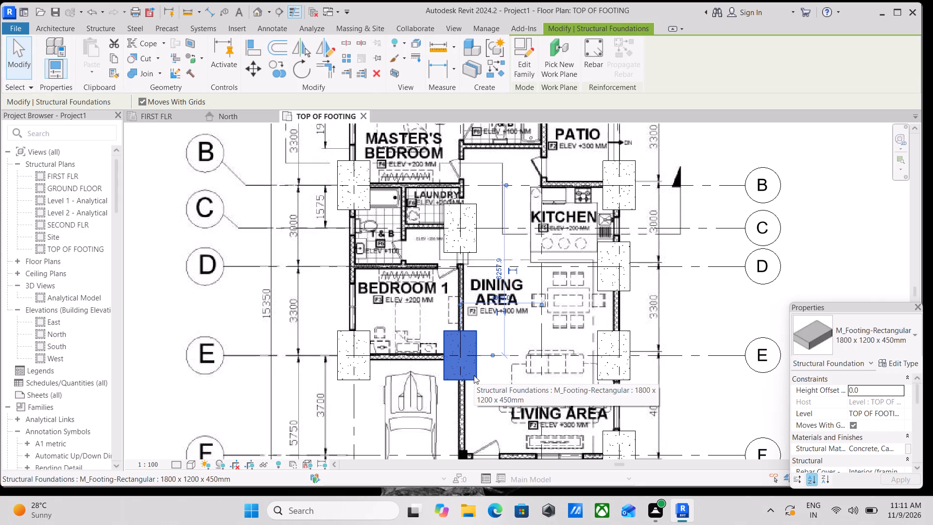
pyautogui.write('CS')
pyautogui.scroll(-2, 497, 370)
pyautogui.moveTo(497, 370); pyautogui.dragTo(496, 297, button='middle')
pyautogui.scroll(-1, 497, 370)
pyautogui.scroll(8, 473, 359)
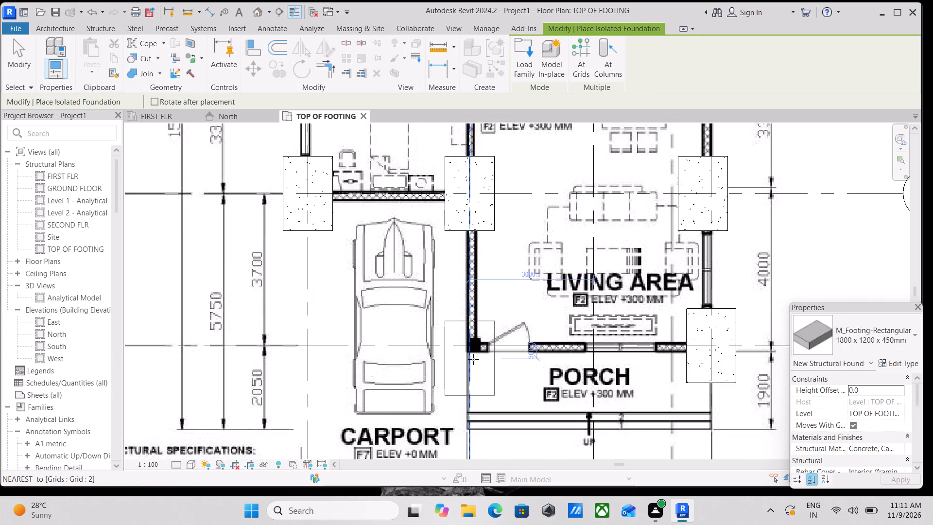
pyautogui.scroll(2, 473, 359)
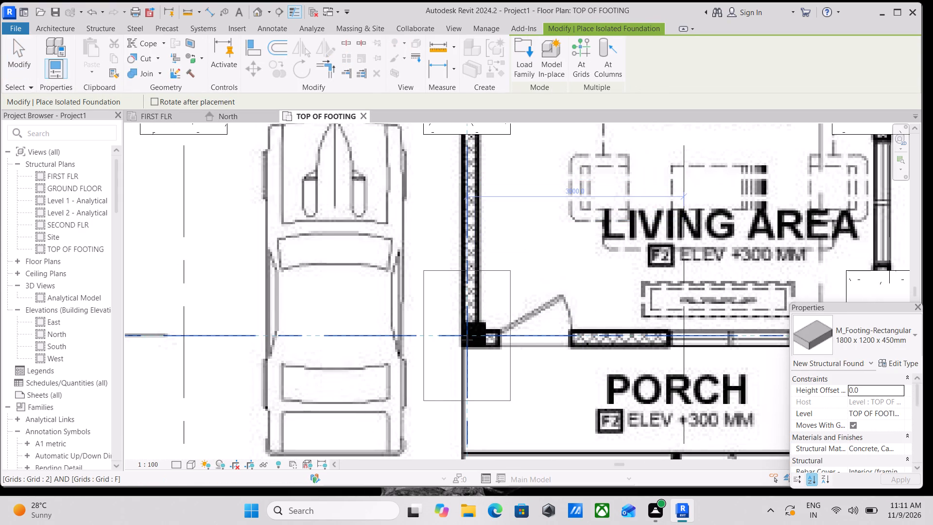
pyautogui.click(467, 340)
pyautogui.scroll(-7, 467, 340)
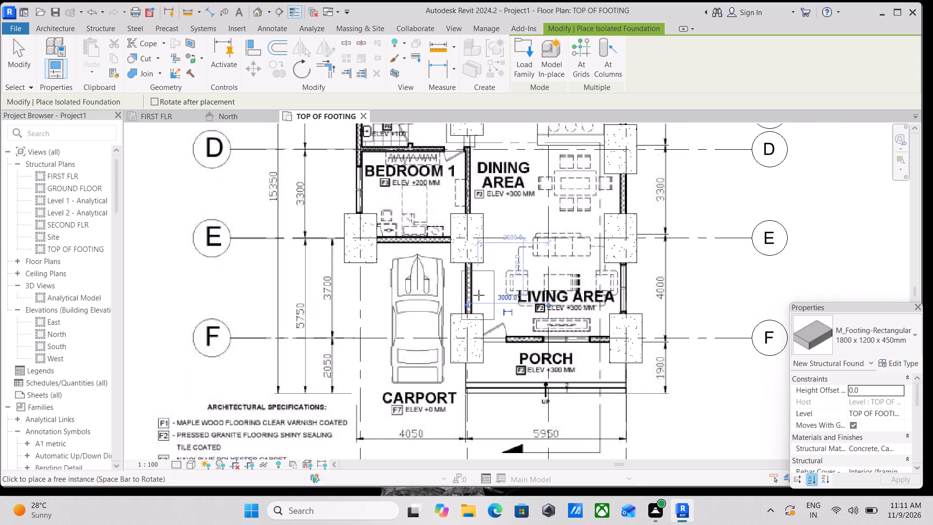
pyautogui.scroll(-2, 478, 295)
pyautogui.moveTo(478, 295); pyautogui.dragTo(466, 385, button='middle')
pyautogui.press('Escape')
pyautogui.press('Escape')
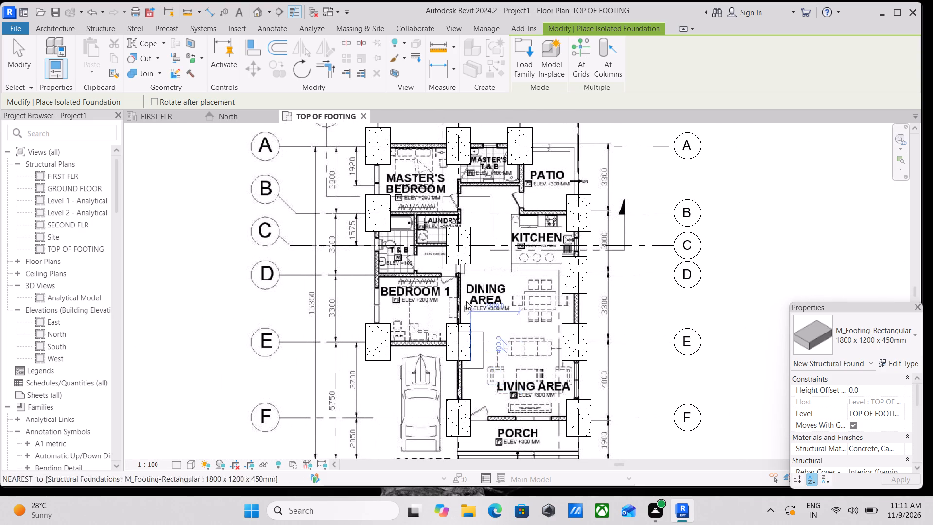
pyautogui.scroll(-1, 466, 292)
pyautogui.moveTo(466, 292); pyautogui.dragTo(470, 384, button='middle')
pyautogui.press('Escape')
pyautogui.scroll(4, 476, 278)
pyautogui.press('Escape')
# Review the footing layout on the TOP OF FOOTING plan and check the grids on the FIRST FLR structural plan.
pyautogui.moveTo(470, 280); pyautogui.dragTo(466, 356, button='middle')
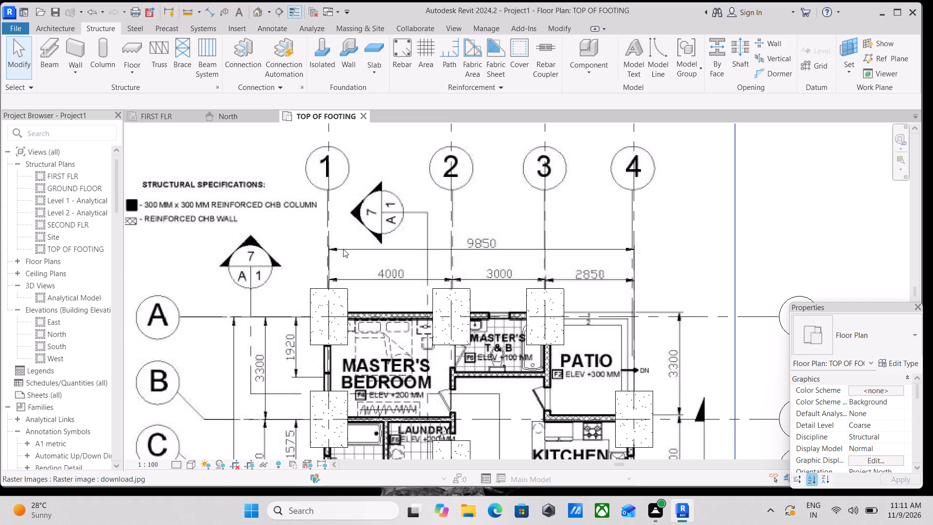
pyautogui.scroll(-3, 332, 268)
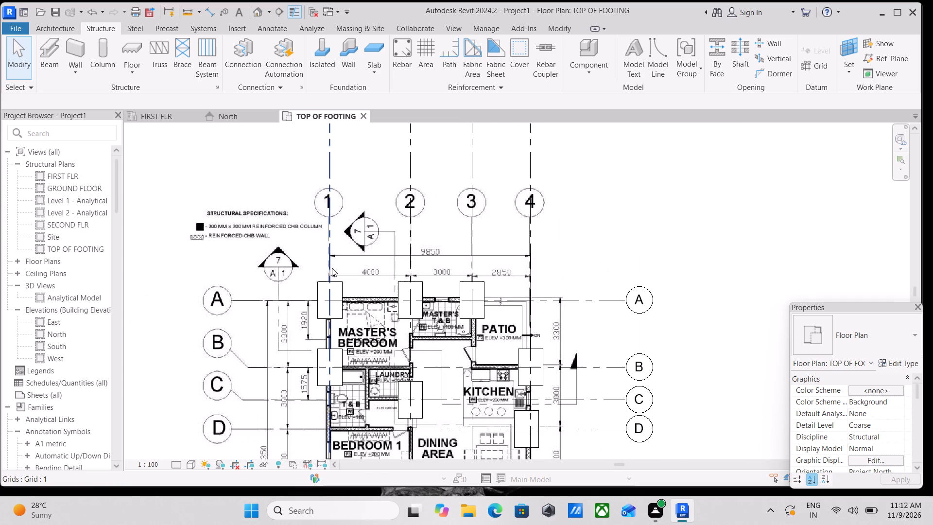
pyautogui.scroll(-3, 350, 263)
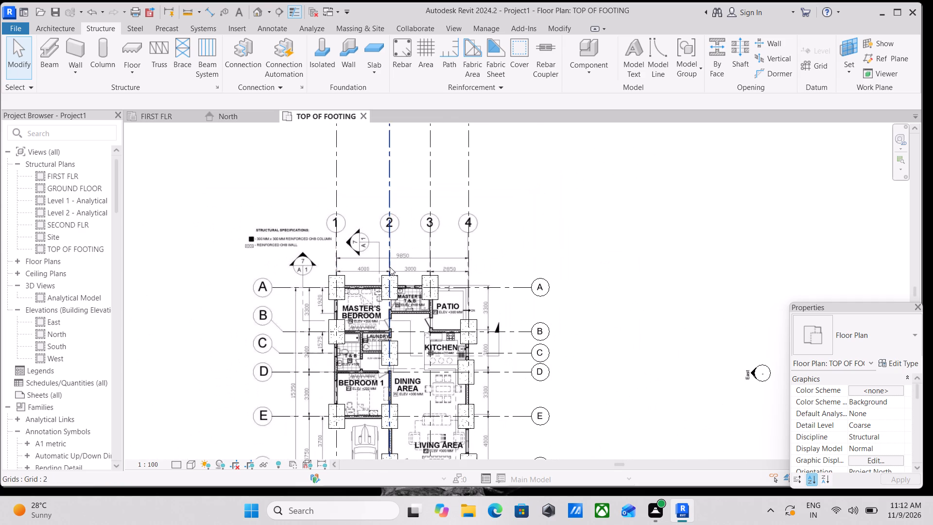
pyautogui.scroll(3, 489, 296)
pyautogui.scroll(4, 450, 371)
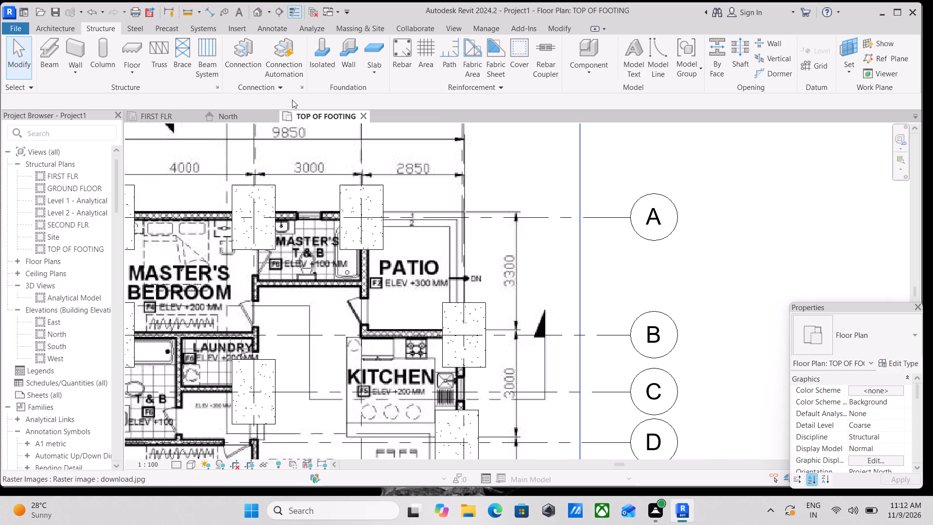
pyautogui.click(185, 118)
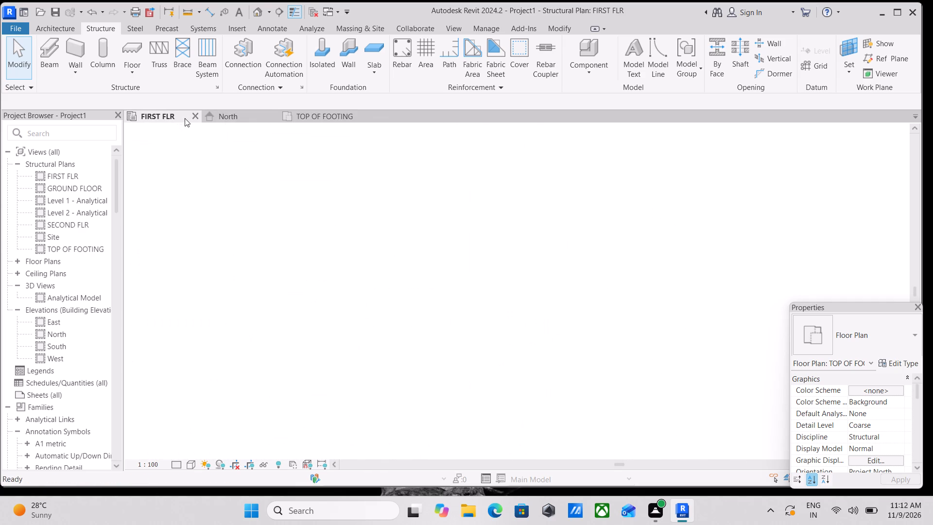
pyautogui.click(316, 111)
pyautogui.scroll(-1, 431, 273)
pyautogui.moveTo(431, 273); pyautogui.dragTo(478, 265, button='middle')
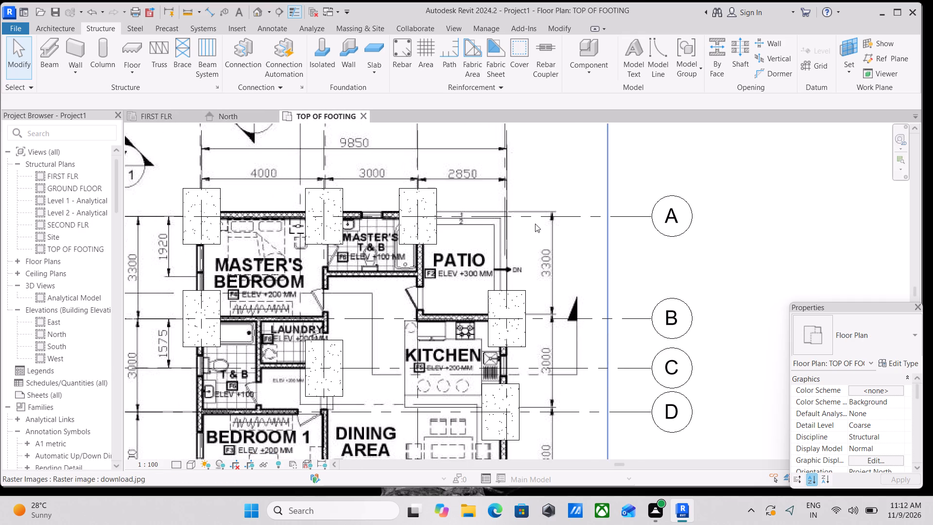
pyautogui.scroll(-2, 535, 224)
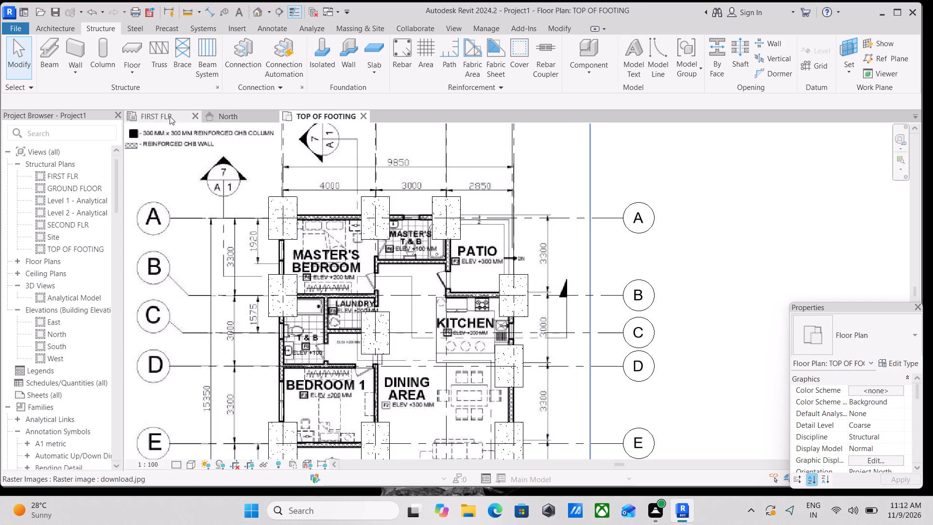
# Open the default 3D view and set its visual style to Shaded.
pyautogui.click(262, 11)
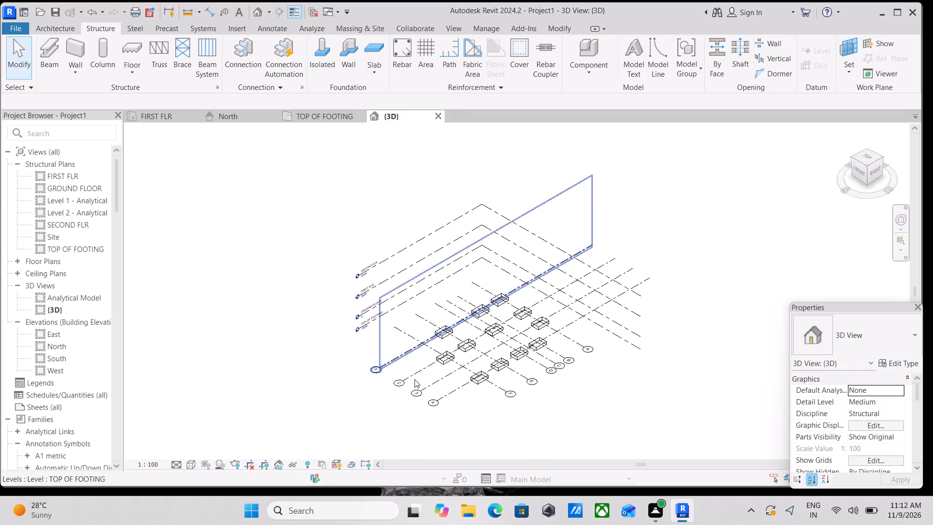
pyautogui.scroll(3, 461, 407)
pyautogui.scroll(3, 472, 356)
pyautogui.keyDown('shift'); pyautogui.moveTo(481, 399); pyautogui.dragTo(518, 235, button='middle'); pyautogui.keyUp('shift')
pyautogui.keyDown('shift'); pyautogui.moveTo(523, 302); pyautogui.dragTo(477, 423, button='middle'); pyautogui.keyUp('shift')
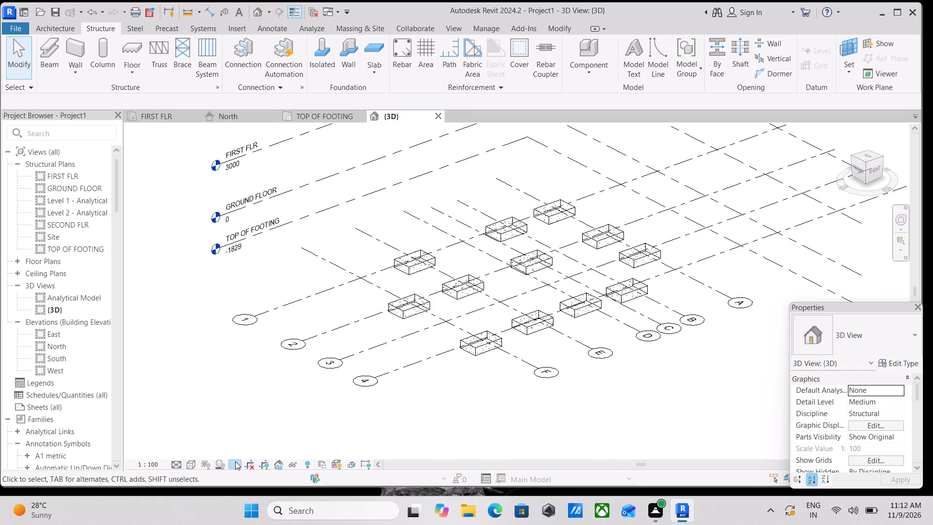
pyautogui.click(189, 468)
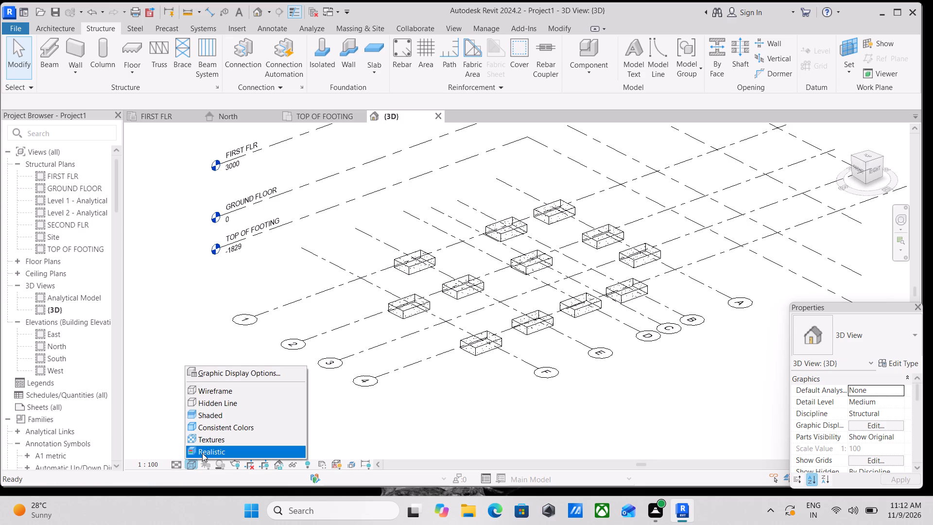
pyautogui.click(202, 453)
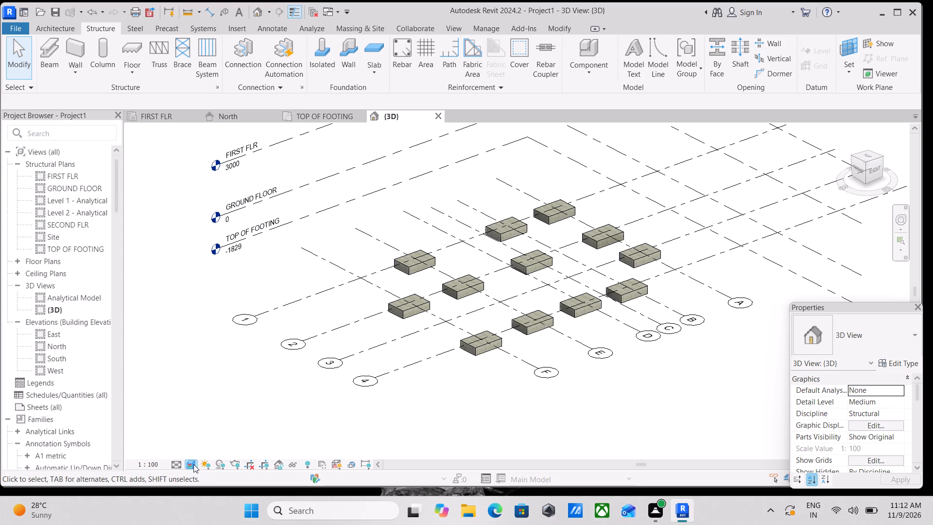
pyautogui.click(193, 464)
pyautogui.click(212, 411)
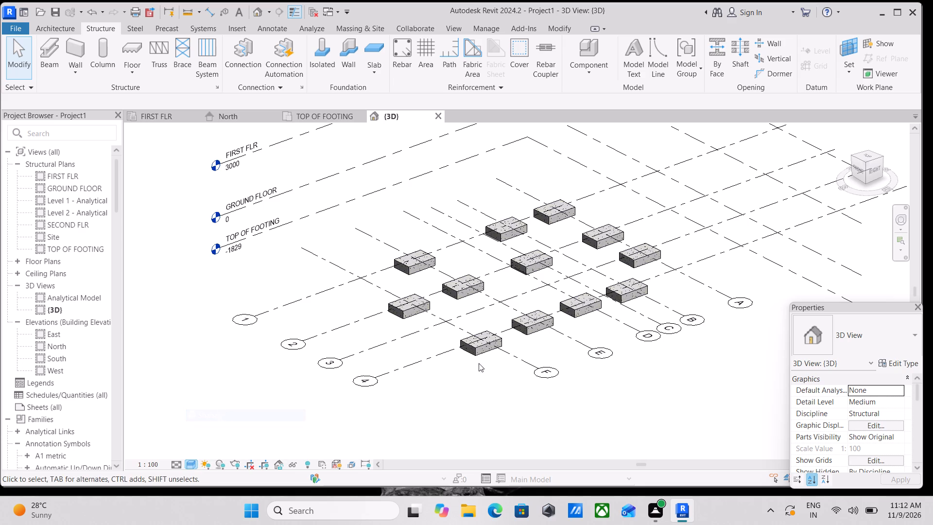
# Examine the isolated footings in the 3D view from several angles.
pyautogui.scroll(4, 666, 309)
pyautogui.scroll(-3, 608, 300)
pyautogui.keyDown('shift'); pyautogui.moveTo(543, 320); pyautogui.dragTo(548, 323, button='middle'); pyautogui.keyUp('shift')
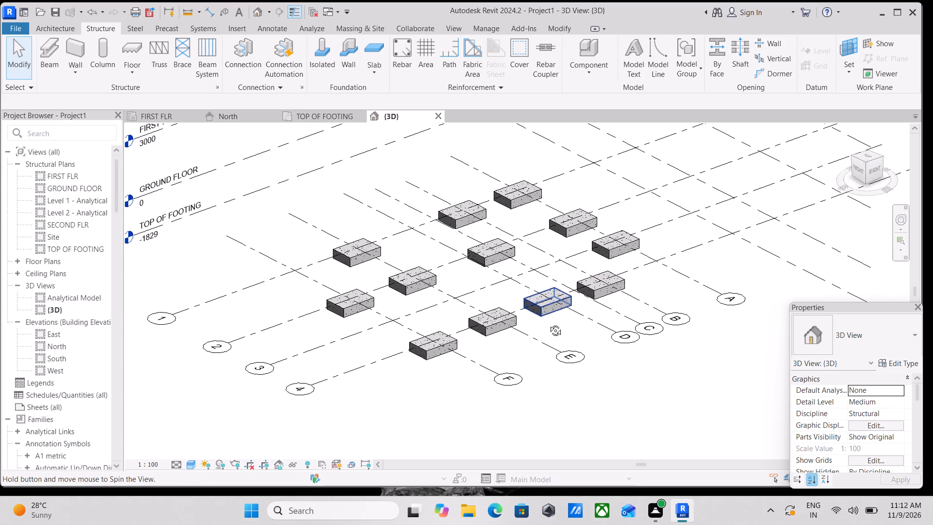
pyautogui.keyDown('shift'); pyautogui.moveTo(548, 323); pyautogui.dragTo(568, 360, button='middle'); pyautogui.keyUp('shift')
pyautogui.scroll(-2, 549, 339)
pyautogui.scroll(2, 549, 339)
pyautogui.keyDown('shift'); pyautogui.moveTo(549, 337); pyautogui.dragTo(578, 358, button='middle'); pyautogui.keyUp('shift')
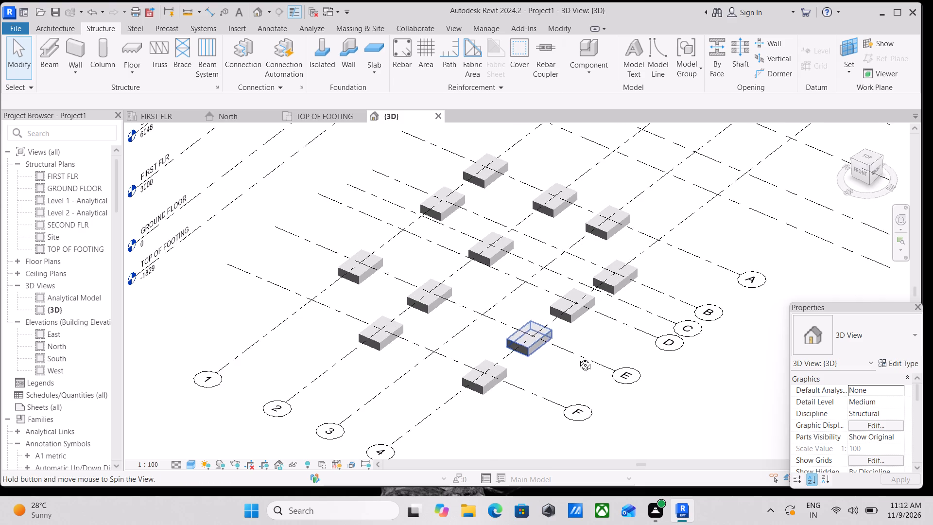
pyautogui.keyDown('shift'); pyautogui.moveTo(578, 358); pyautogui.dragTo(634, 334, button='middle'); pyautogui.keyUp('shift')
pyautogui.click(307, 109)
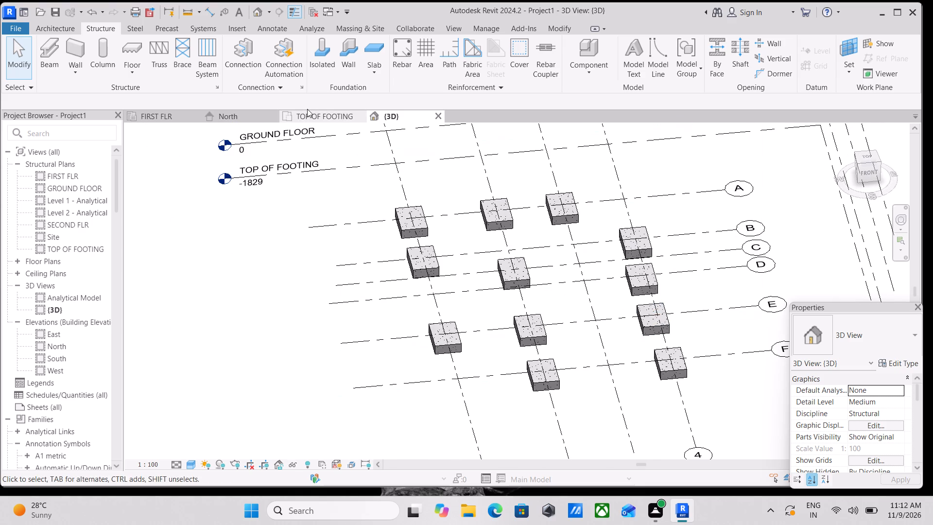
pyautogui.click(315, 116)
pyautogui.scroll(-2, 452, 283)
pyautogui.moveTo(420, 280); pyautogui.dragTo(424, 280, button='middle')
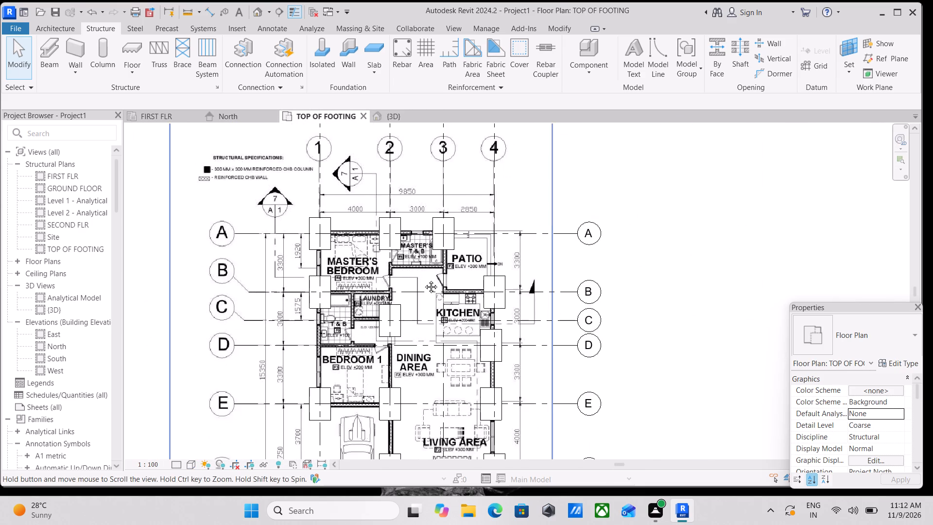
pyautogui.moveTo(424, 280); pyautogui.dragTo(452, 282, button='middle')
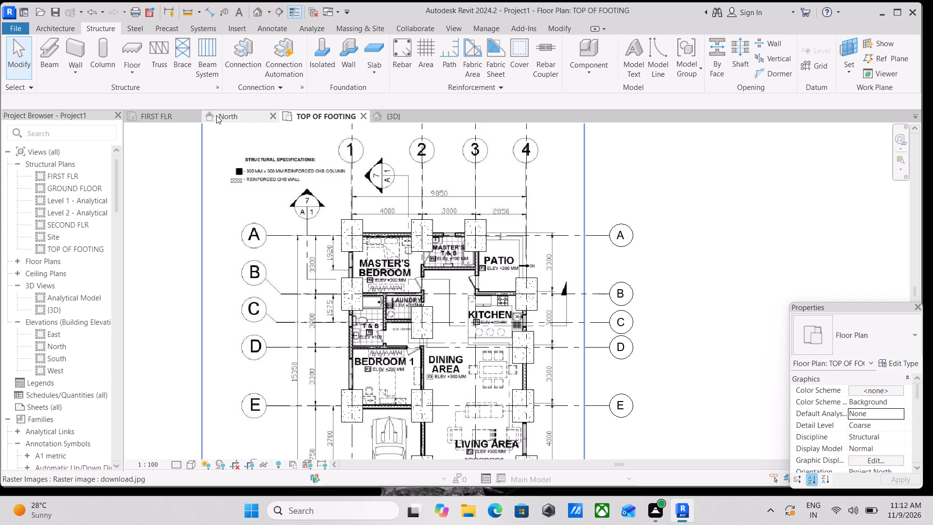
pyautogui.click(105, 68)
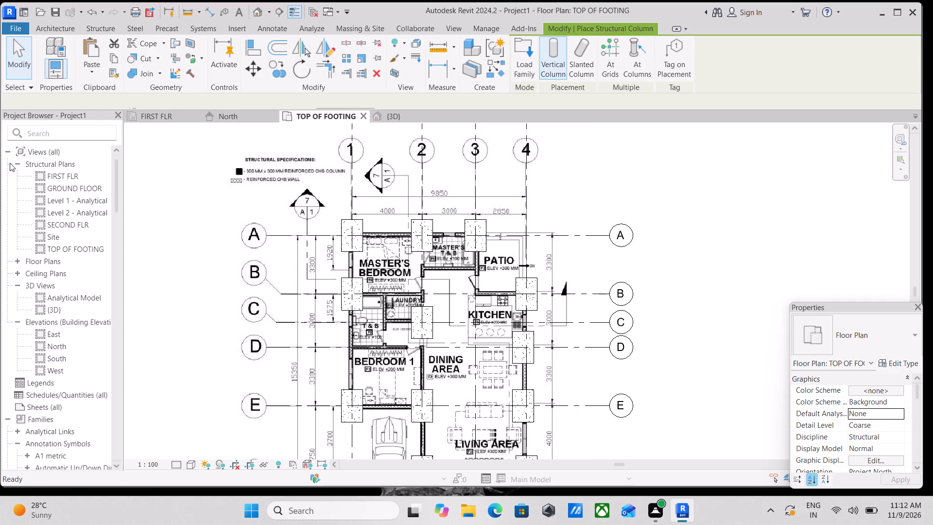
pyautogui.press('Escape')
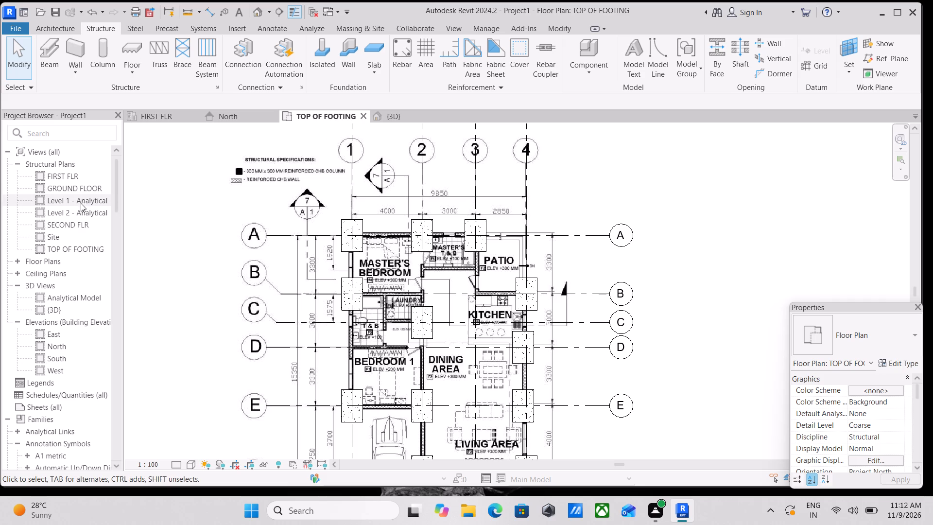
# Examine the grids on the GROUND FLOOR structural plan and check the levels in the North elevation.
pyautogui.doubleClick(54, 185)
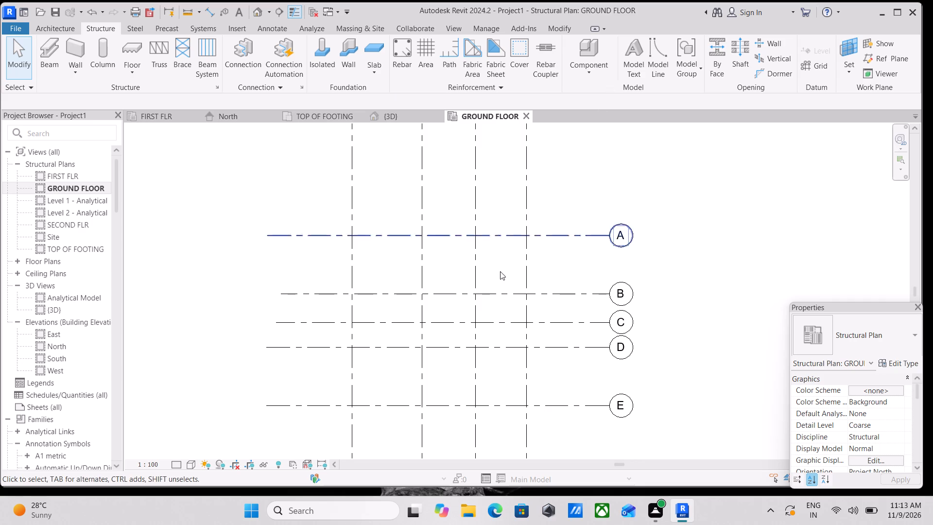
pyautogui.scroll(4, 456, 317)
pyautogui.scroll(1, 334, 206)
pyautogui.moveTo(334, 206); pyautogui.dragTo(365, 313, button='middle')
pyautogui.scroll(-3, 365, 313)
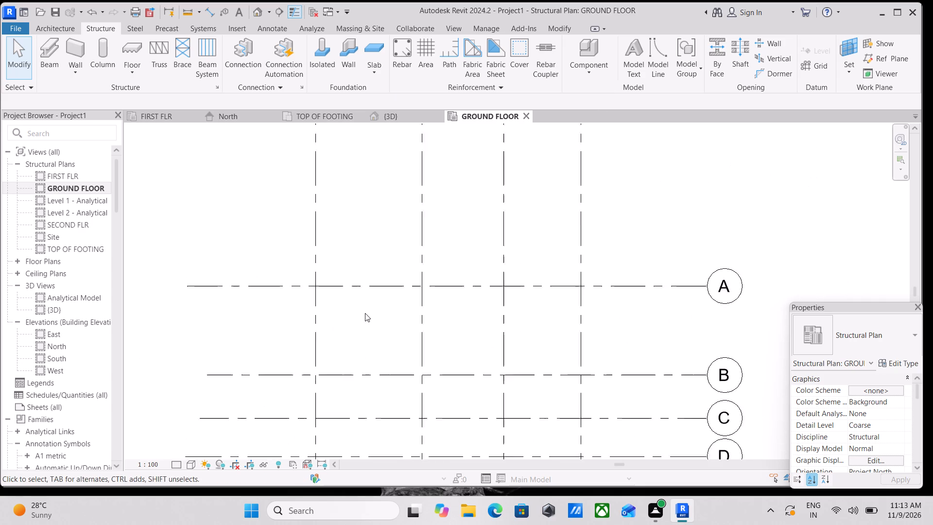
pyautogui.moveTo(365, 313); pyautogui.dragTo(365, 349, button='middle')
pyautogui.scroll(3, 365, 349)
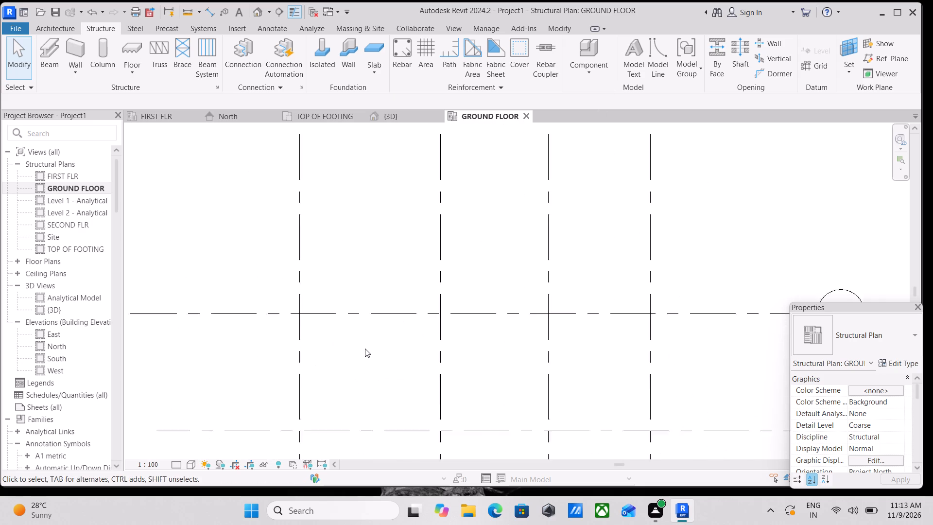
pyautogui.scroll(1, 365, 349)
pyautogui.scroll(-3, 365, 349)
pyautogui.moveTo(365, 349); pyautogui.dragTo(390, 376, button='middle')
pyautogui.scroll(3, 390, 375)
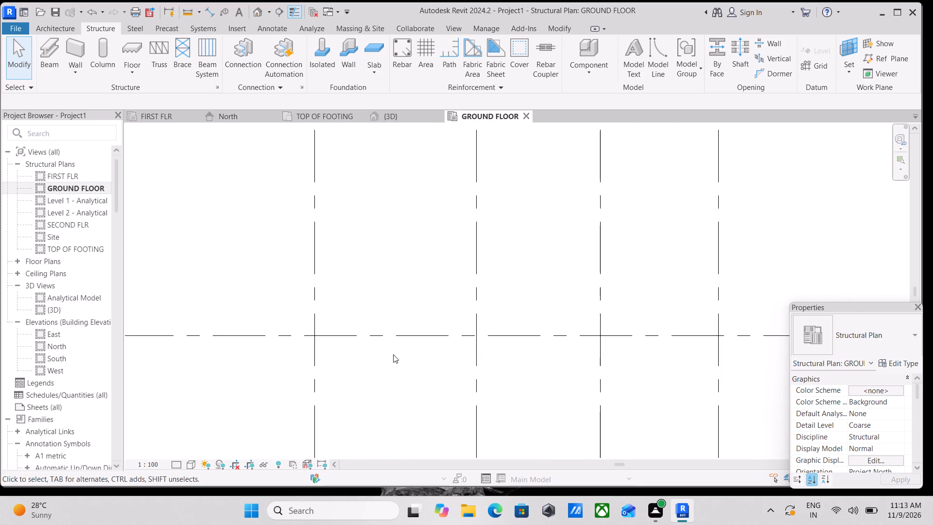
pyautogui.scroll(-3, 384, 272)
pyautogui.moveTo(384, 272); pyautogui.dragTo(394, 293, button='middle')
pyautogui.scroll(-2, 407, 286)
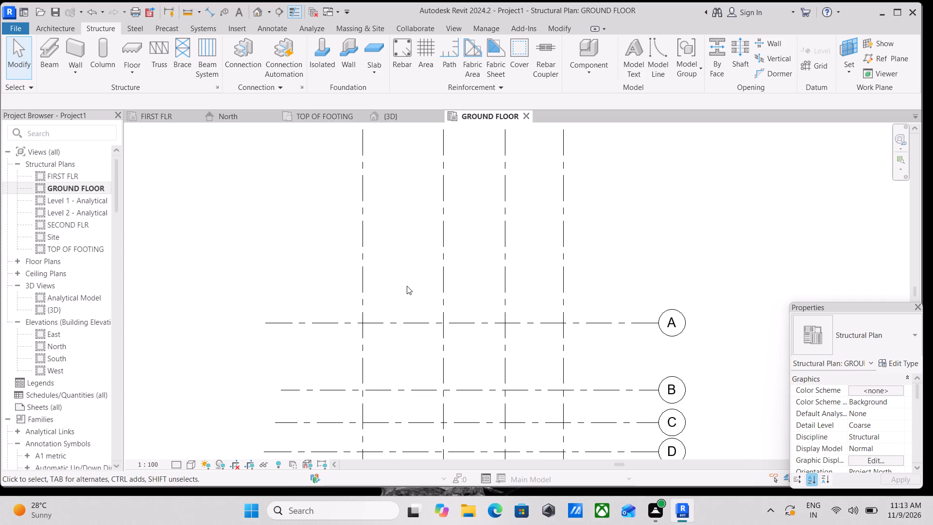
pyautogui.scroll(-3, 407, 286)
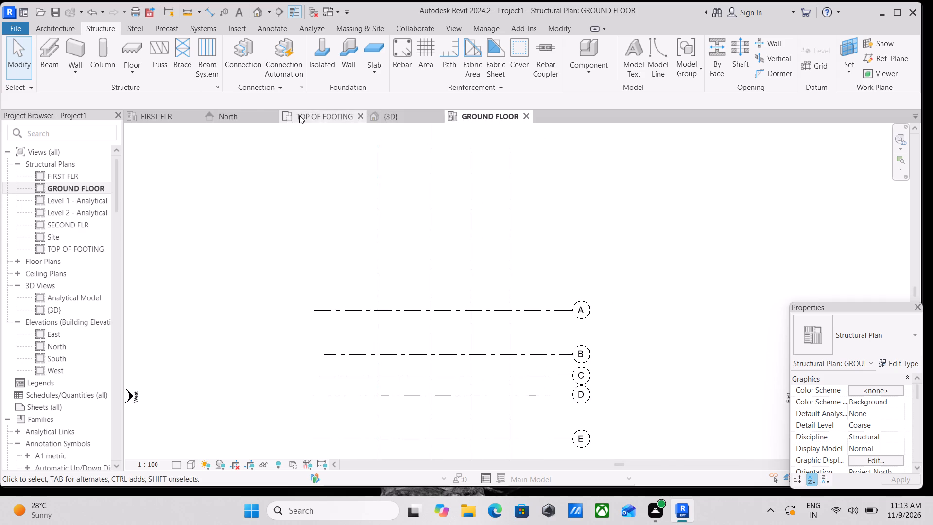
pyautogui.click(158, 113)
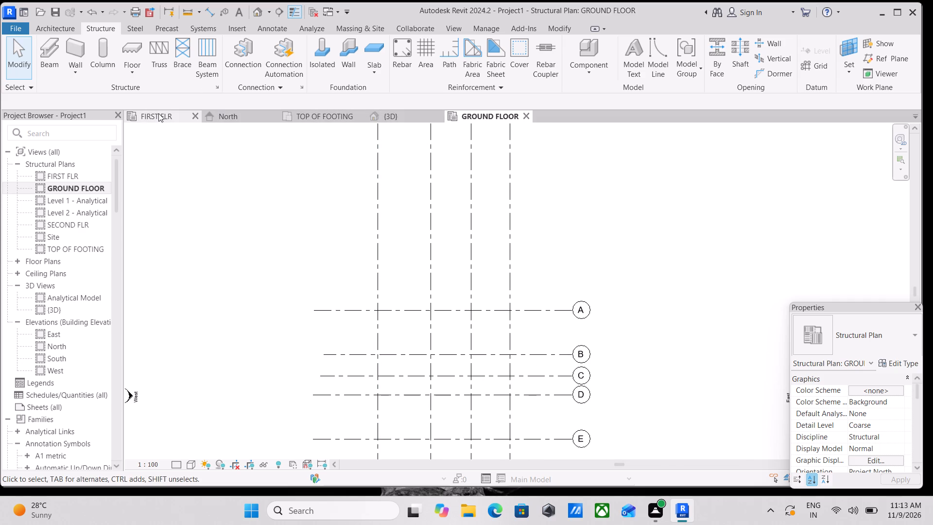
pyautogui.click(249, 117)
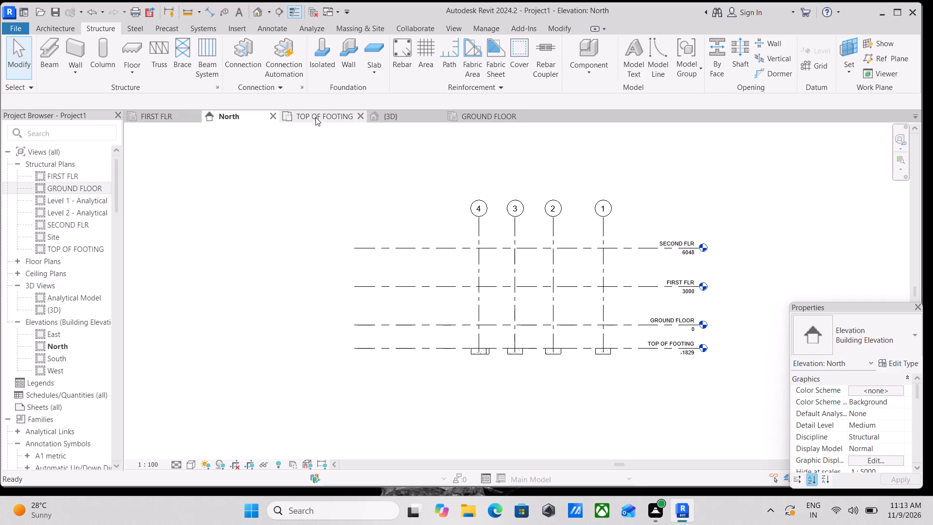
# Copy the floor plan image download.jpg from the TOP OF FOOTING plan and paste it aligned into the GROUND FLOOR structural plan.
pyautogui.click(318, 116)
pyautogui.moveTo(484, 199); pyautogui.dragTo(438, 254, button='middle')
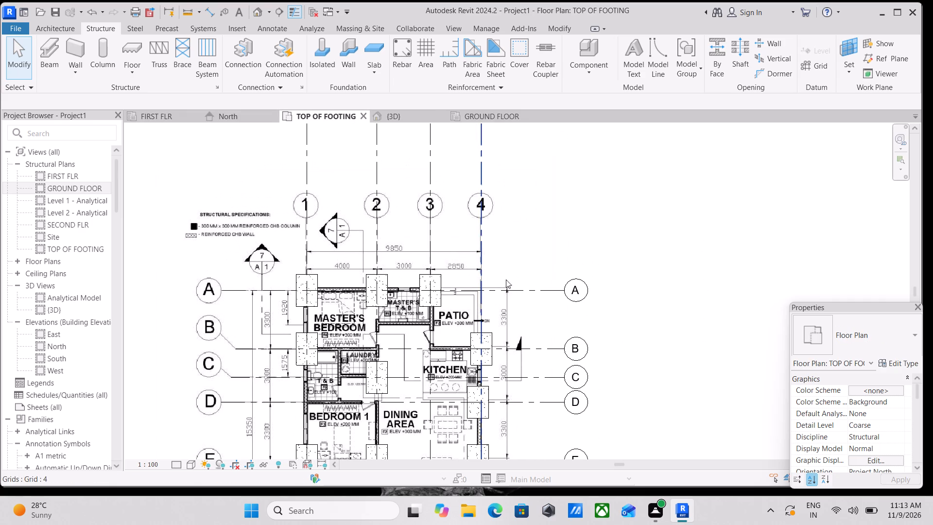
pyautogui.click(531, 215)
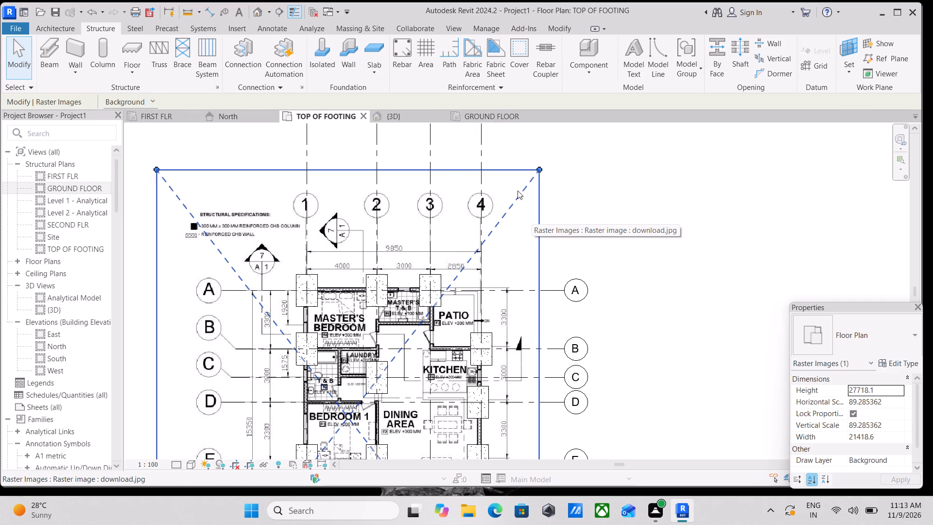
pyautogui.click(119, 63)
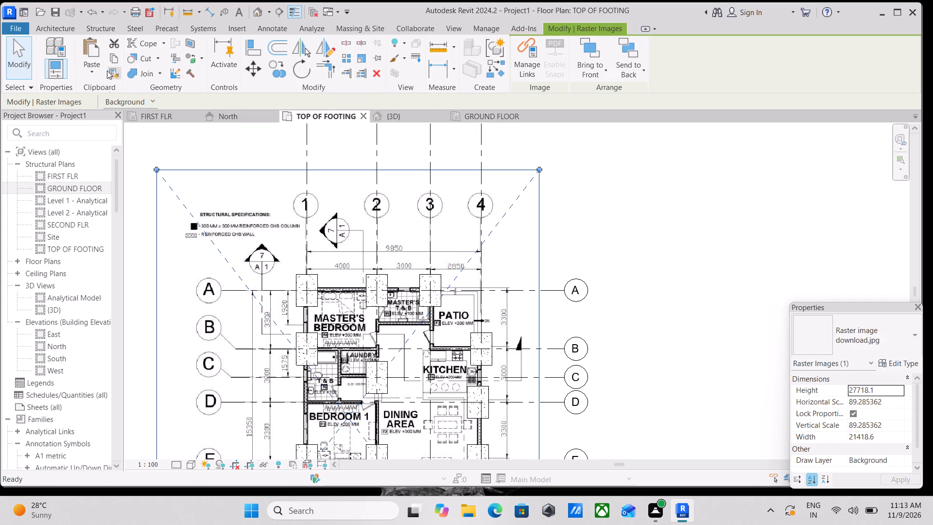
pyautogui.click(89, 73)
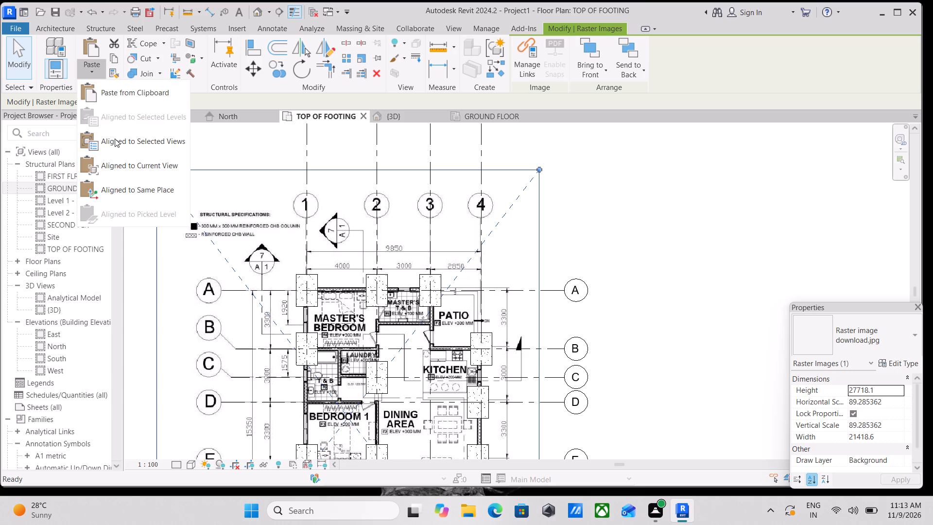
pyautogui.click(156, 142)
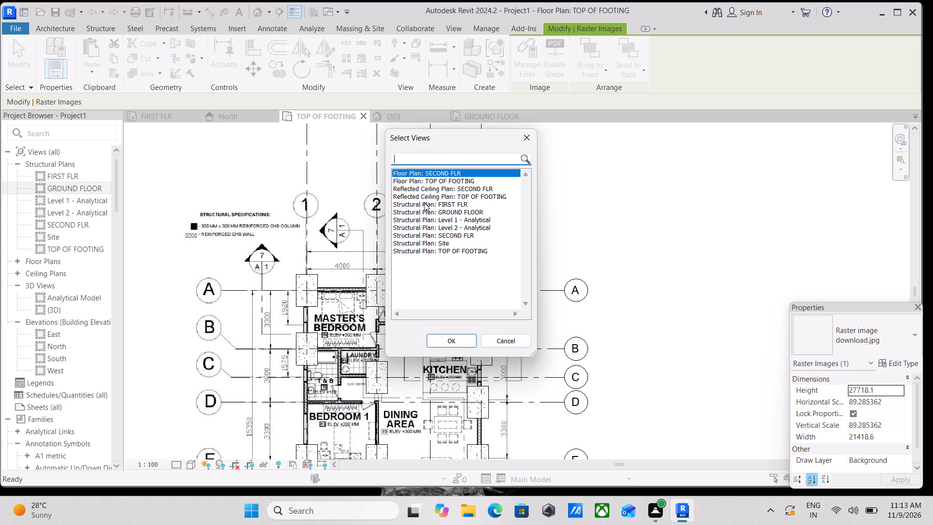
pyautogui.click(441, 210)
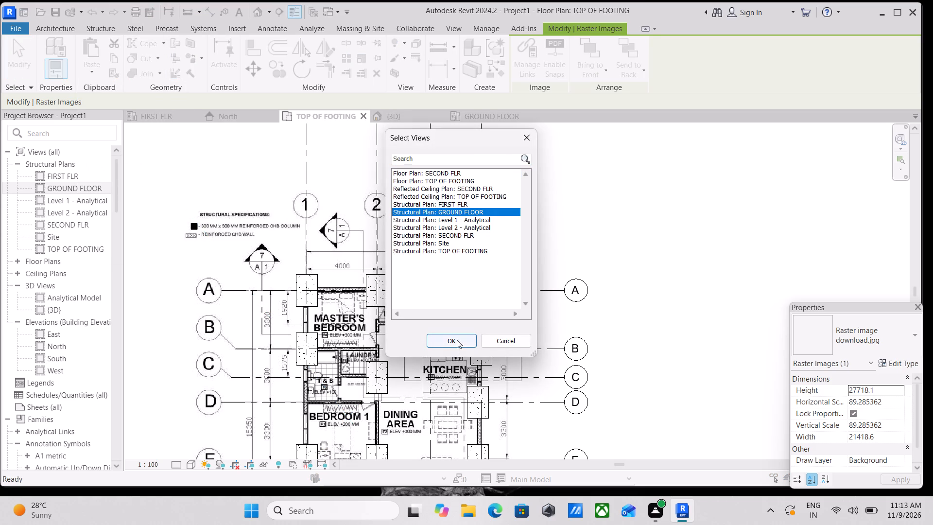
pyautogui.click(457, 338)
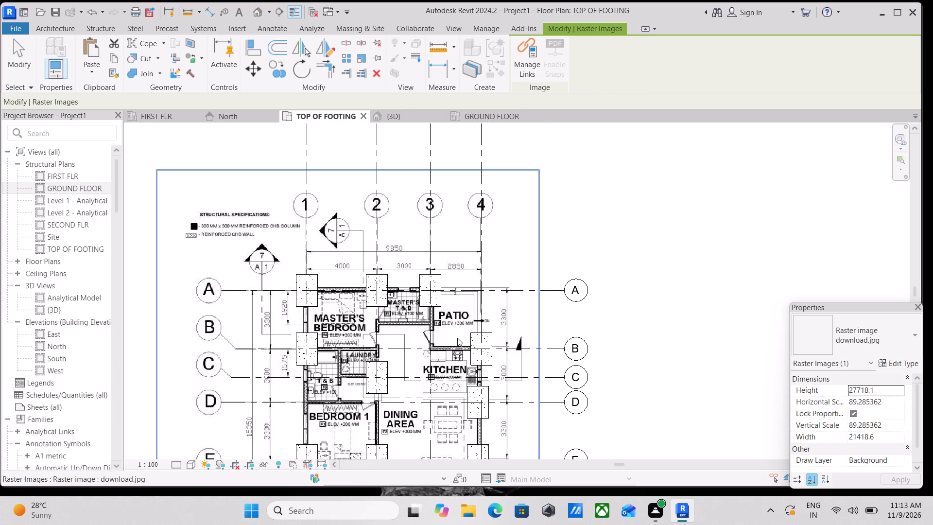
# Check the pasted plan image against the grids on the GROUND FLOOR structural plan.
pyautogui.click(393, 116)
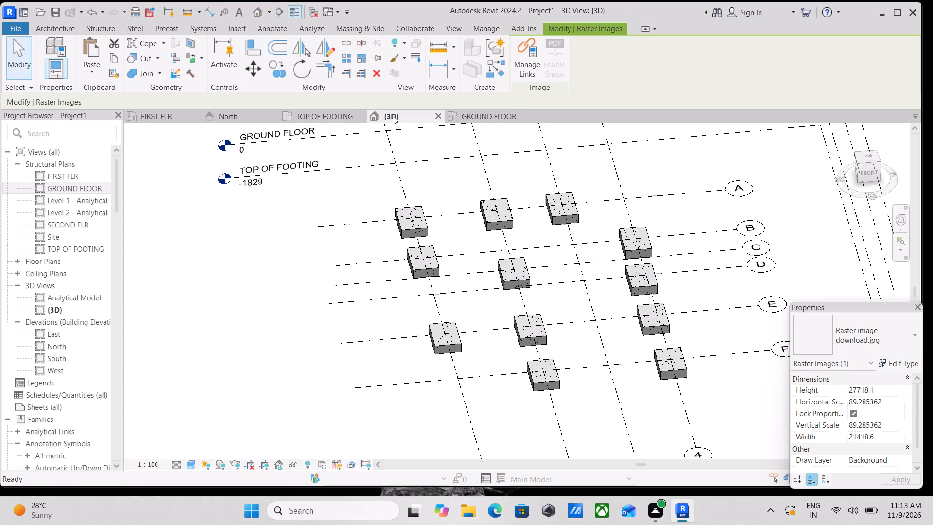
pyautogui.click(468, 117)
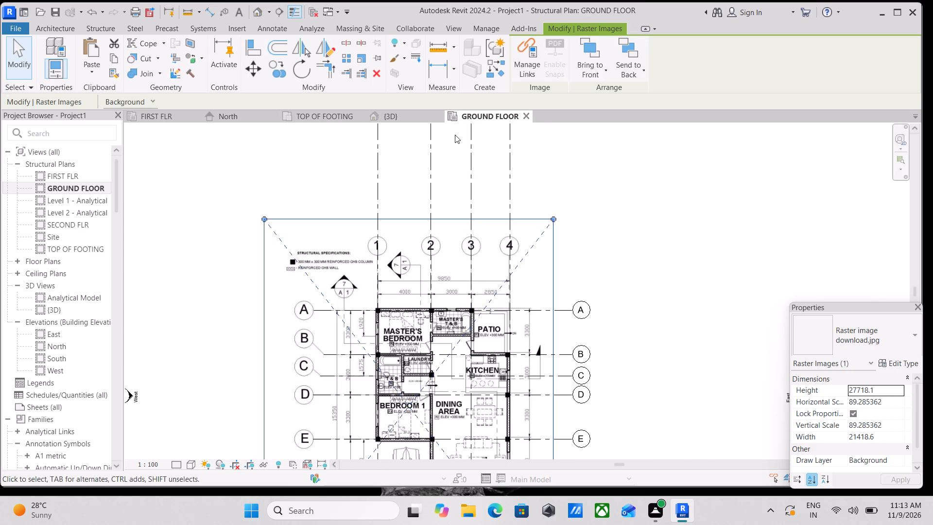
pyautogui.scroll(2, 432, 298)
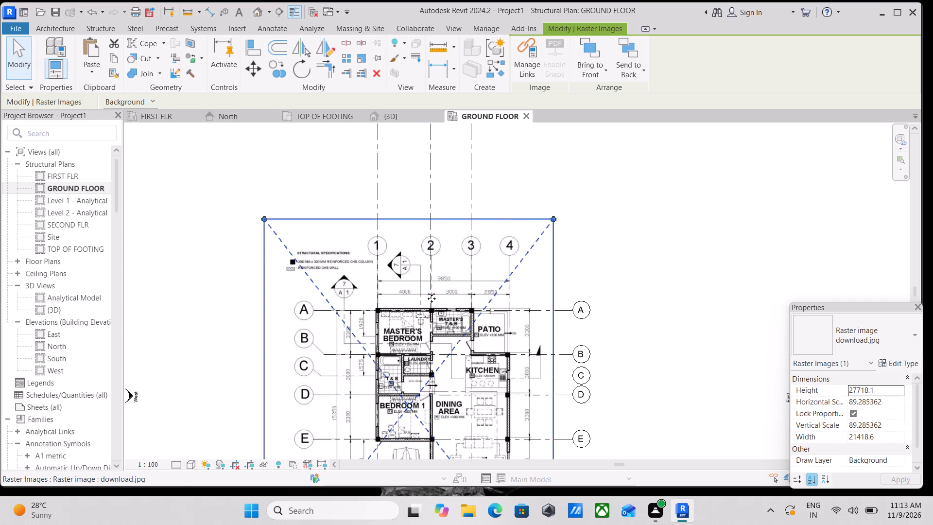
pyautogui.scroll(1, 432, 298)
pyautogui.scroll(11, 384, 331)
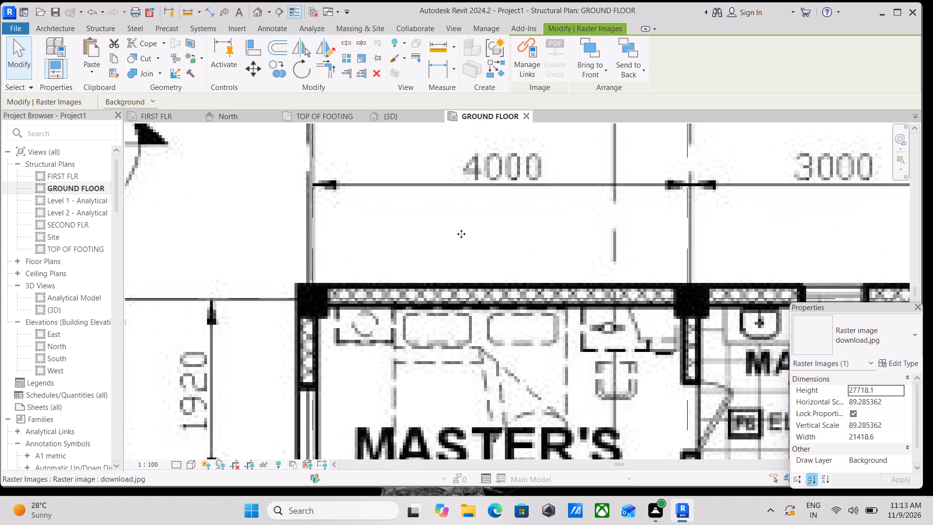
pyautogui.moveTo(463, 229); pyautogui.dragTo(502, 255, button='middle')
pyautogui.scroll(-3, 502, 255)
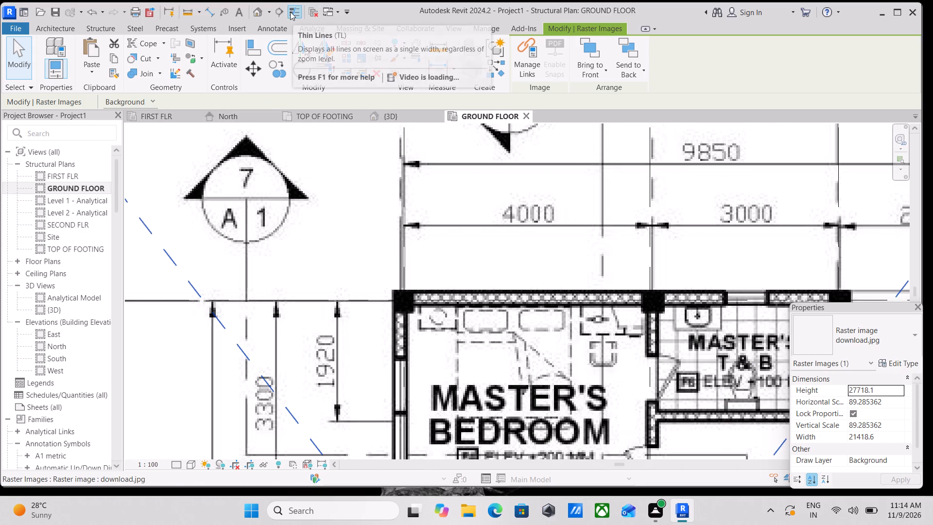
pyautogui.scroll(-4, 408, 219)
pyautogui.moveTo(408, 219); pyautogui.dragTo(328, 335, button='middle')
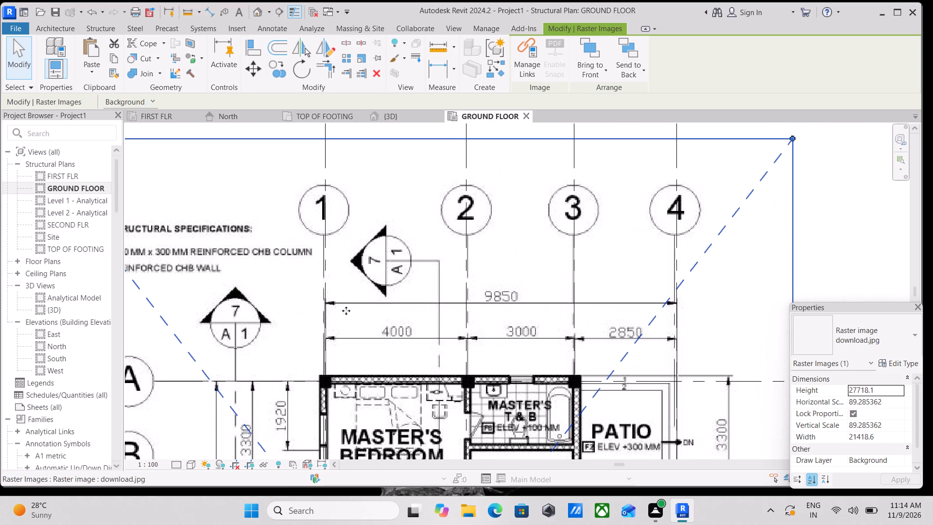
pyautogui.press('Escape')
pyautogui.scroll(-2, 379, 281)
pyautogui.moveTo(379, 281); pyautogui.dragTo(364, 316, button='middle')
pyautogui.press('Escape')
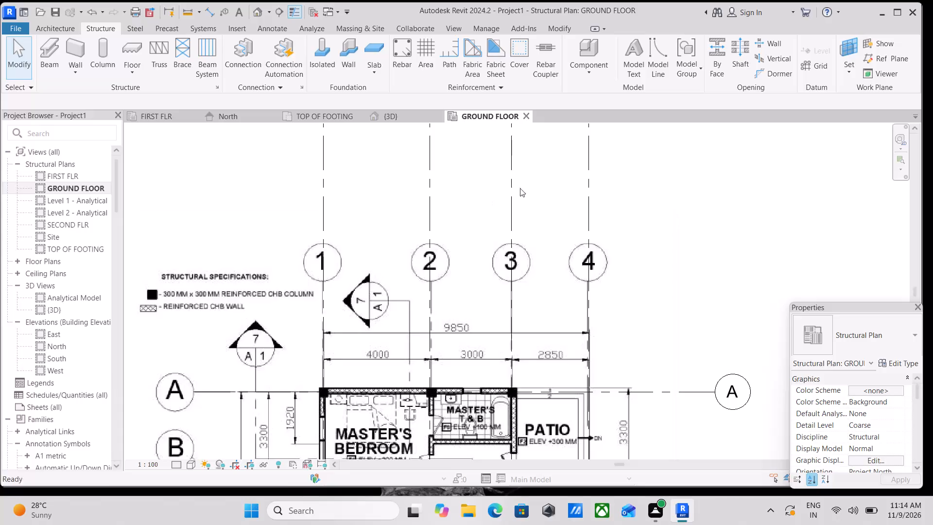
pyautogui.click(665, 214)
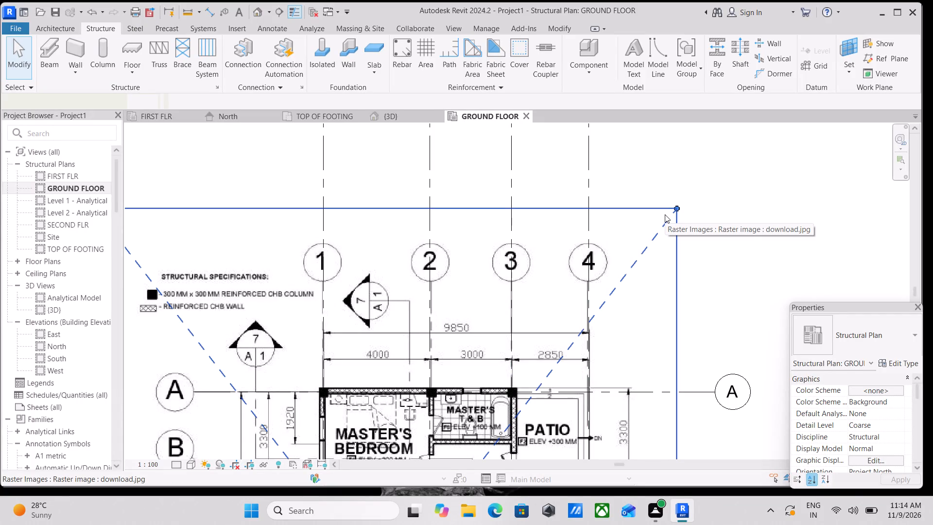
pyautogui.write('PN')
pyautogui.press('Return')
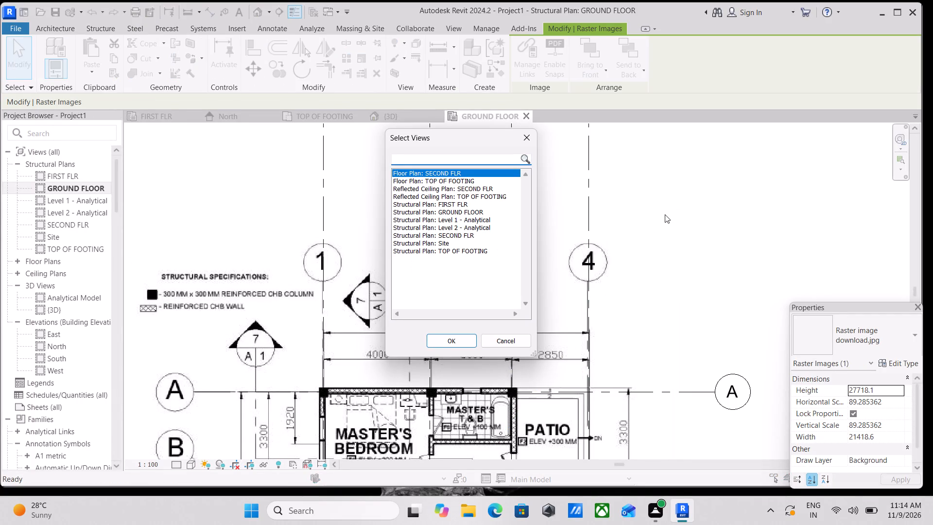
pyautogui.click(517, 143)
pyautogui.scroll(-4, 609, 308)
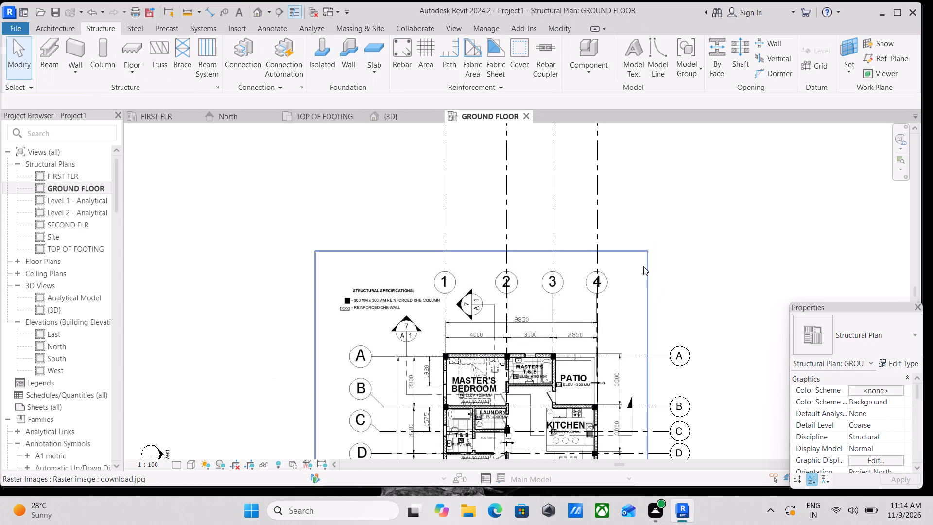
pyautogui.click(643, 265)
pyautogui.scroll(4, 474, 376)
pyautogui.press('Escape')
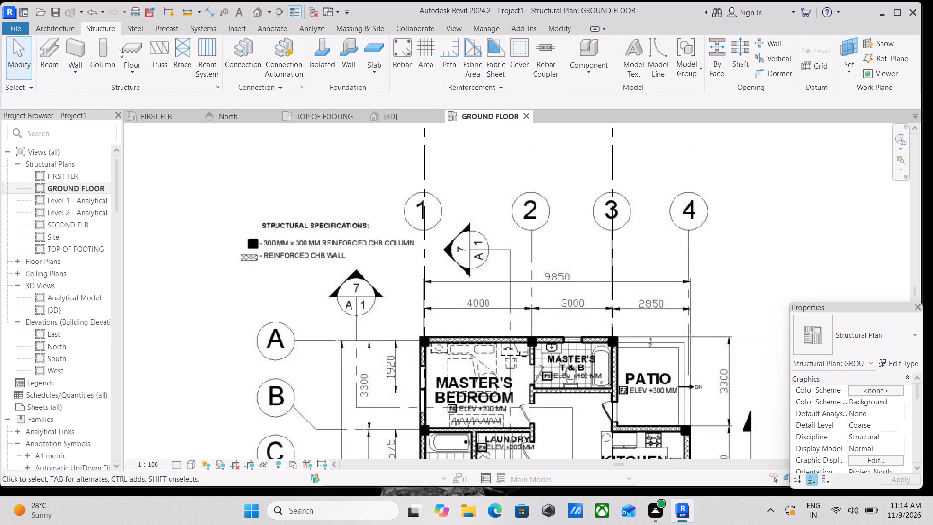
# Place a 300 x 450mm M_Concrete-Rectangular-Column structural column at the grid A and 1 intersection, with its depth set to TOP OF FOOTING.
pyautogui.click(106, 63)
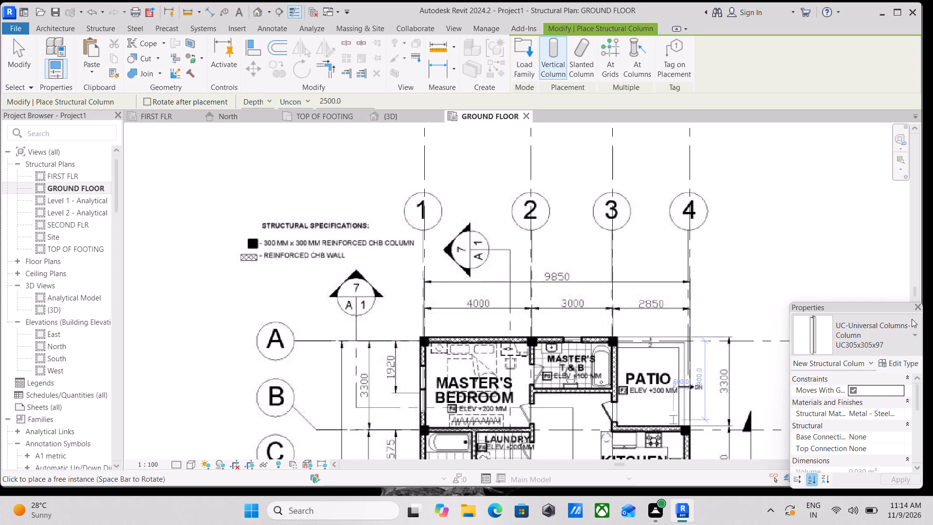
pyautogui.click(911, 335)
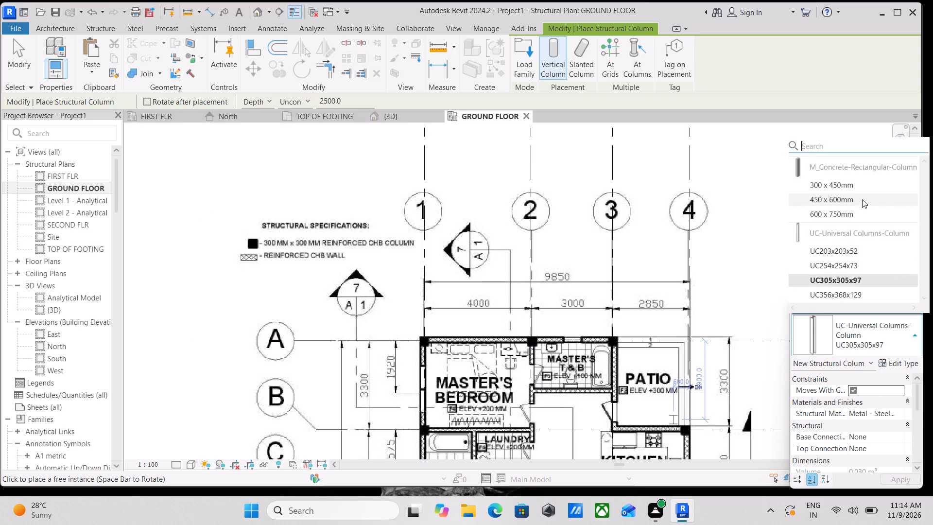
pyautogui.click(849, 185)
pyautogui.scroll(1, 428, 344)
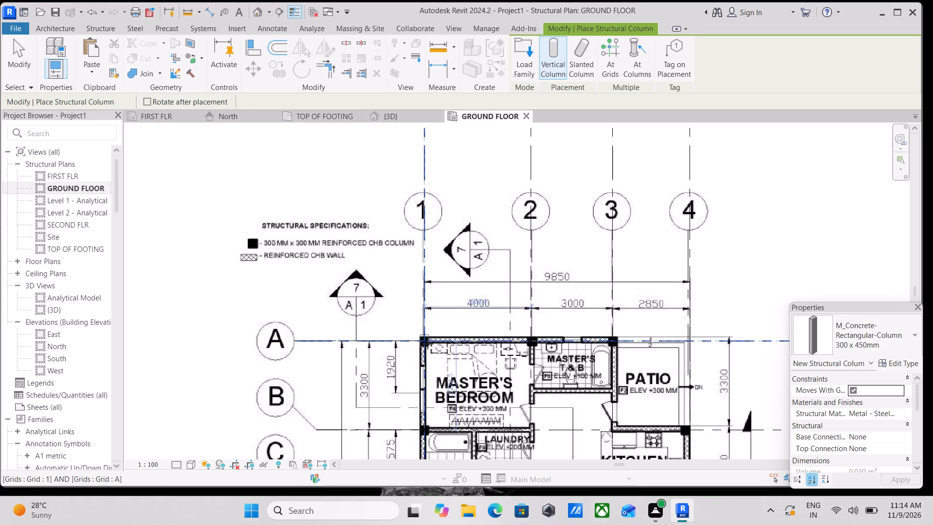
pyautogui.scroll(9, 428, 344)
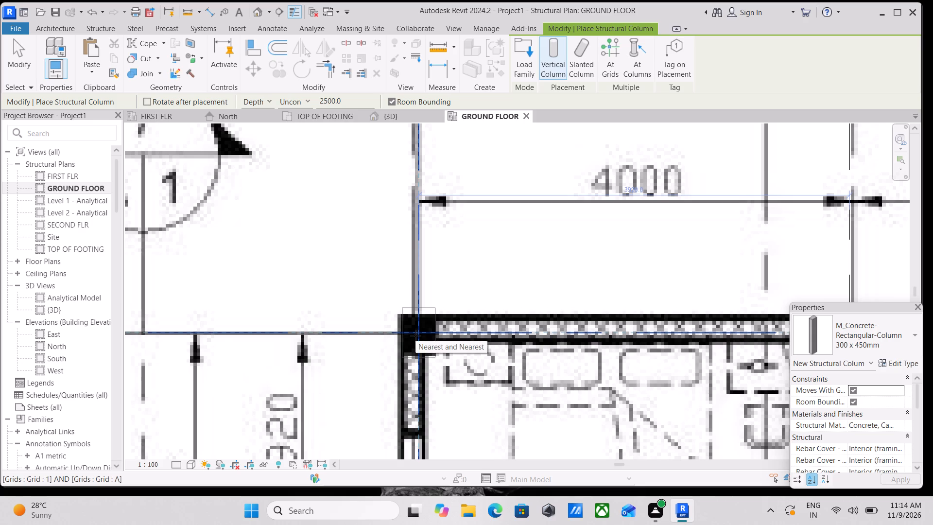
pyautogui.scroll(-2, 415, 335)
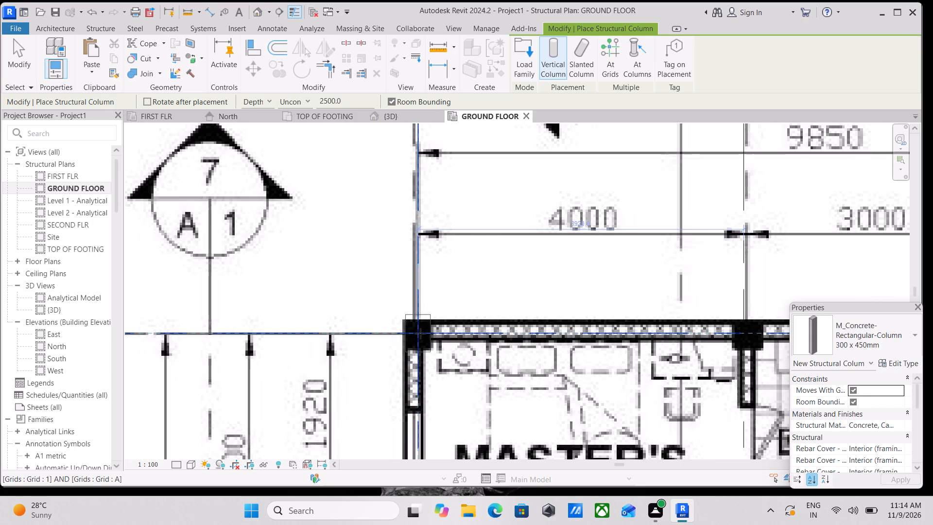
pyautogui.scroll(3, 418, 334)
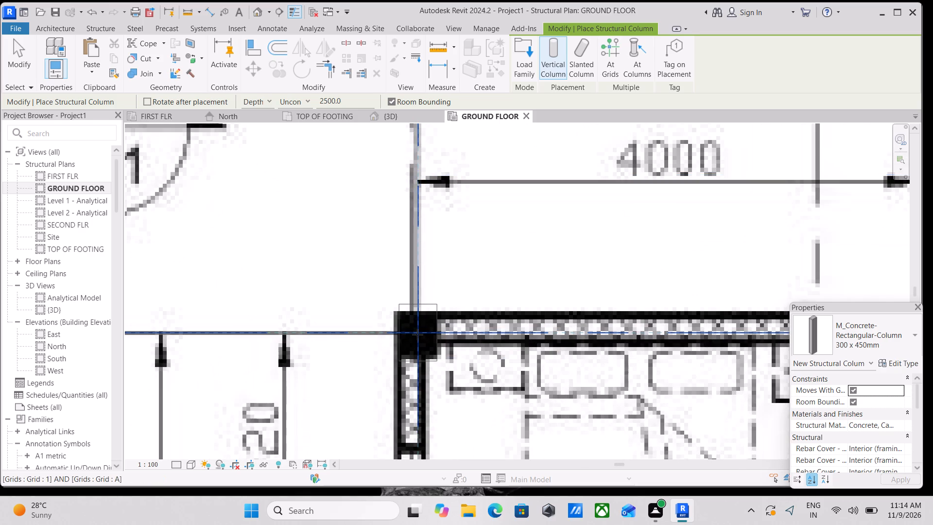
pyautogui.scroll(-1, 415, 334)
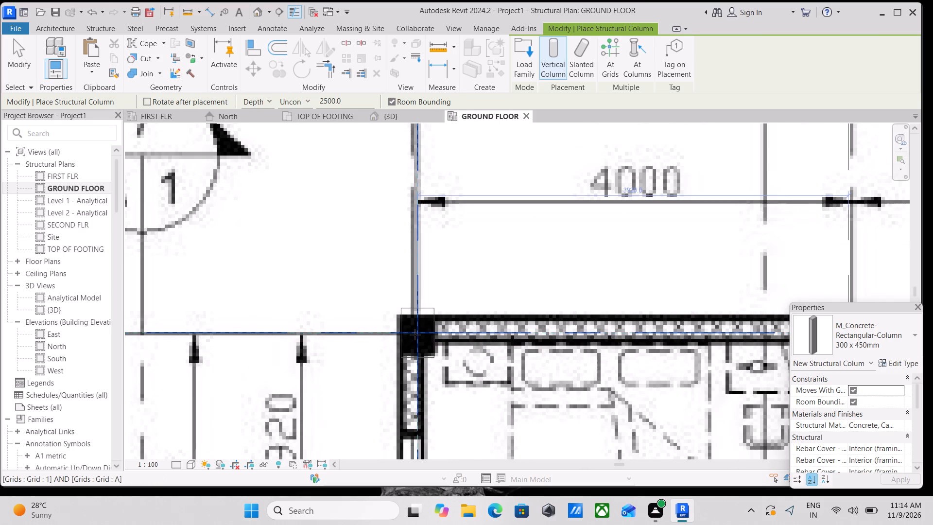
pyautogui.scroll(-3, 415, 334)
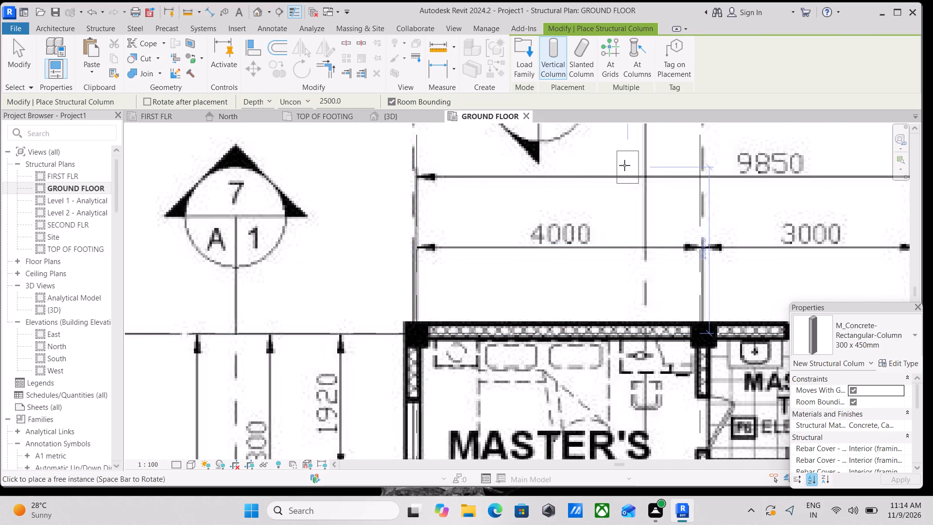
pyautogui.click(306, 103)
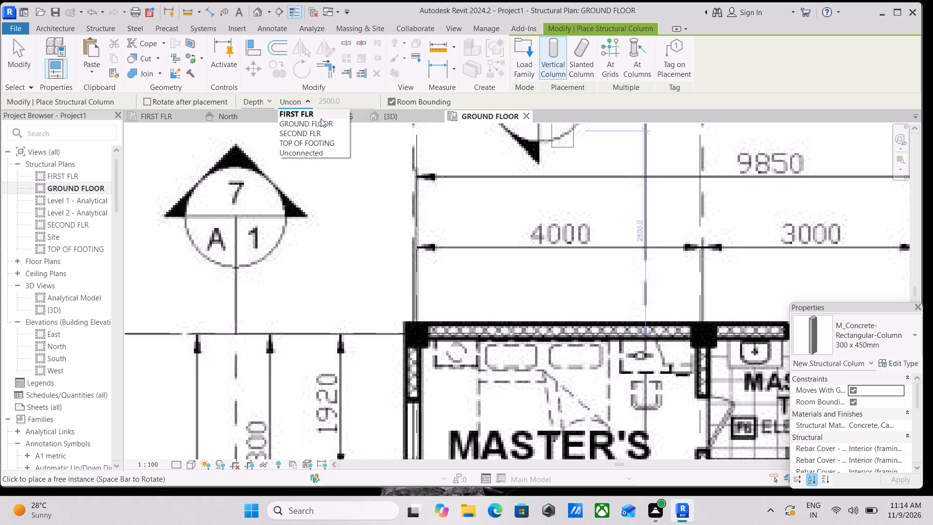
pyautogui.click(313, 140)
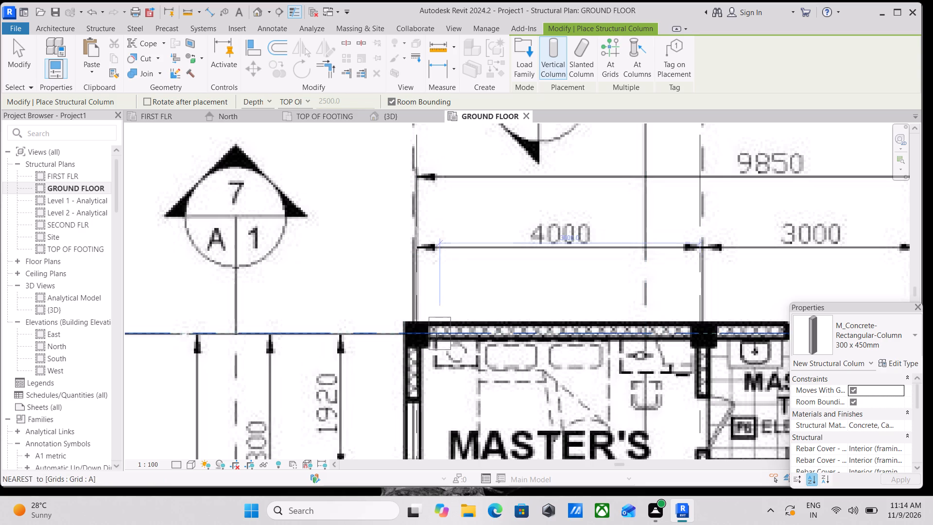
pyautogui.scroll(4, 436, 339)
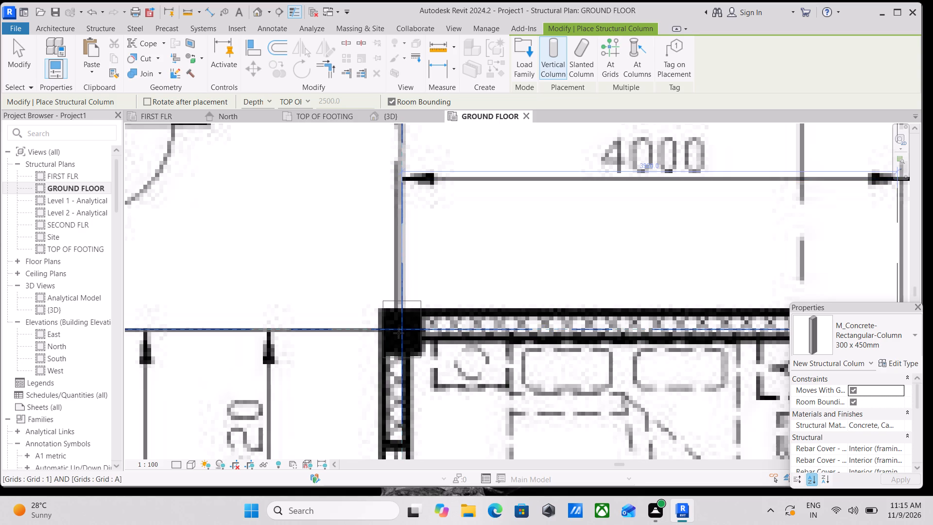
pyautogui.click(397, 333)
pyautogui.scroll(-2, 397, 333)
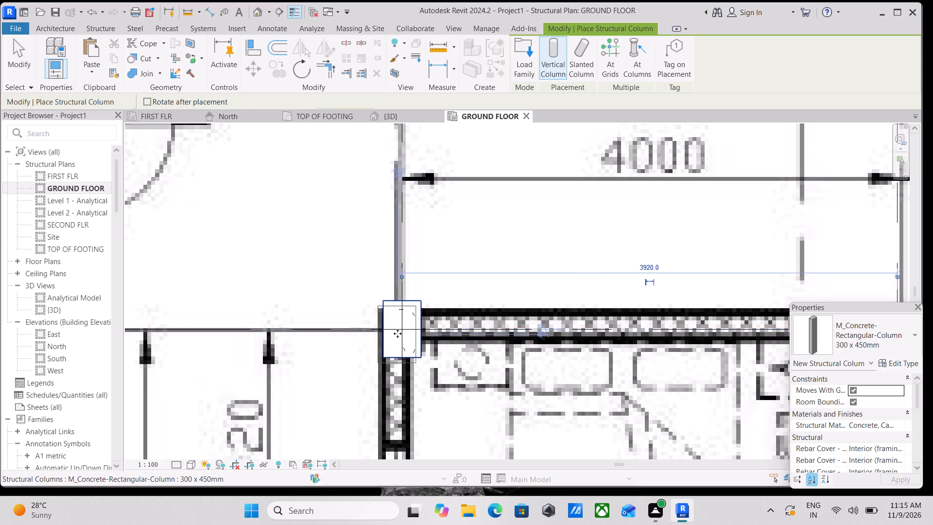
pyautogui.scroll(-2, 455, 334)
pyautogui.moveTo(456, 334); pyautogui.dragTo(364, 322, button='middle')
pyautogui.press('Escape')
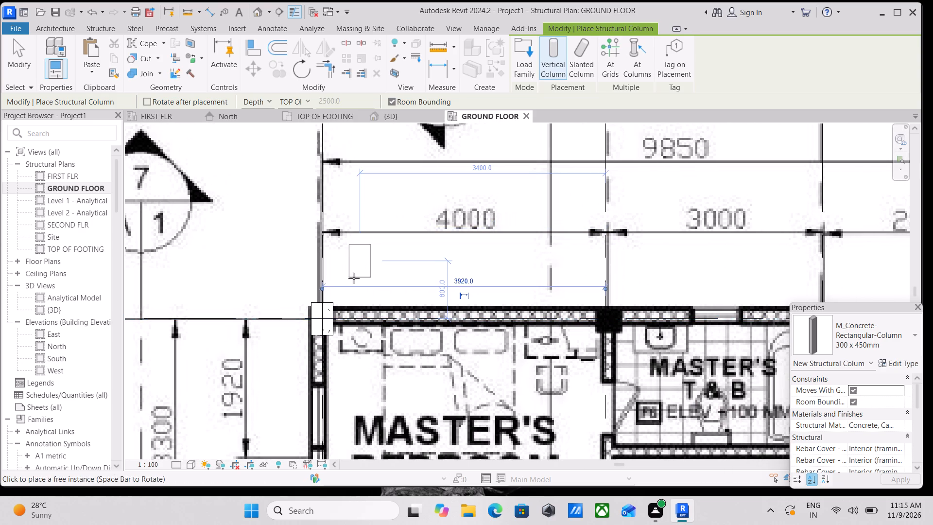
pyautogui.press('Escape')
# Duplicate the placed column's type under the name 400MM X 400MM C0LUMNS.
pyautogui.click(334, 314)
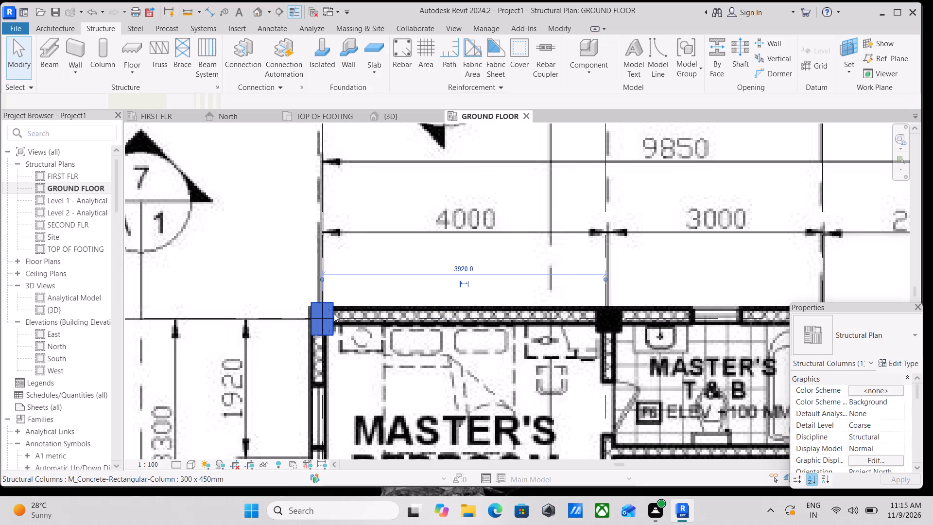
pyautogui.click(899, 364)
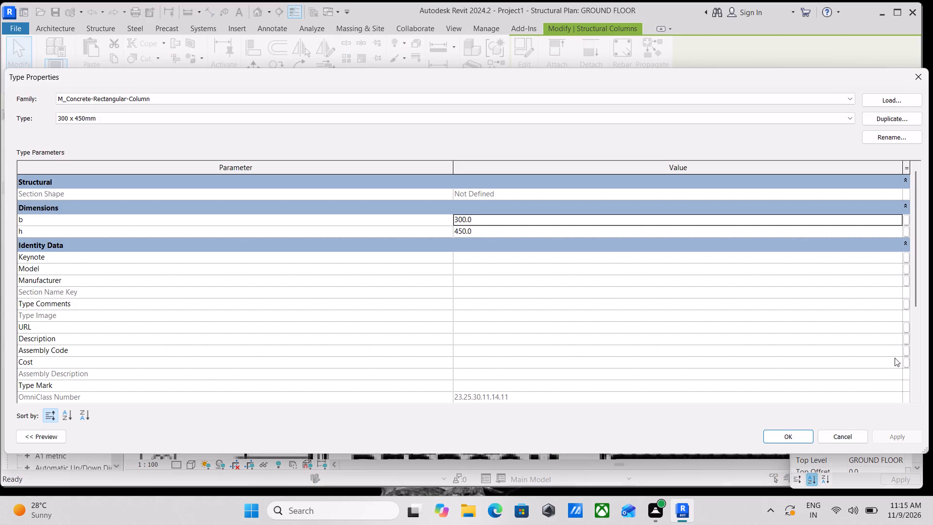
pyautogui.click(903, 122)
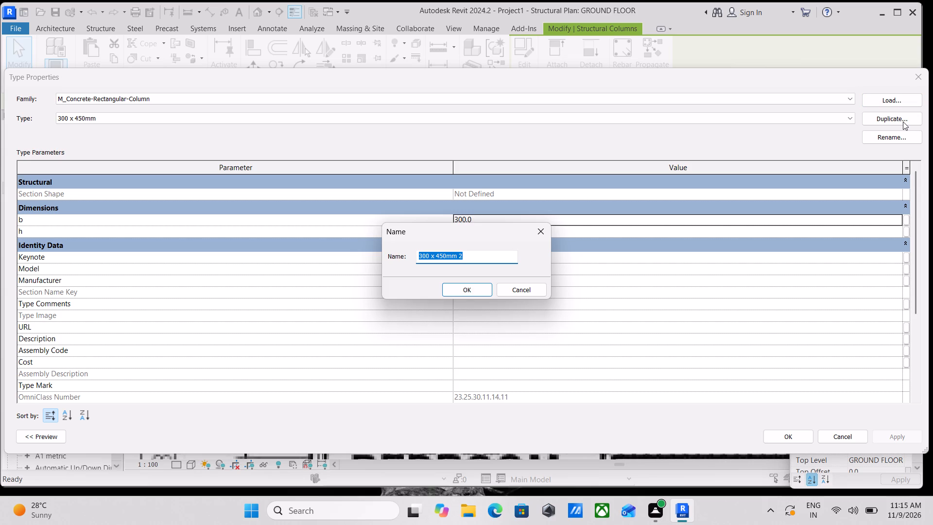
pyautogui.write('45')
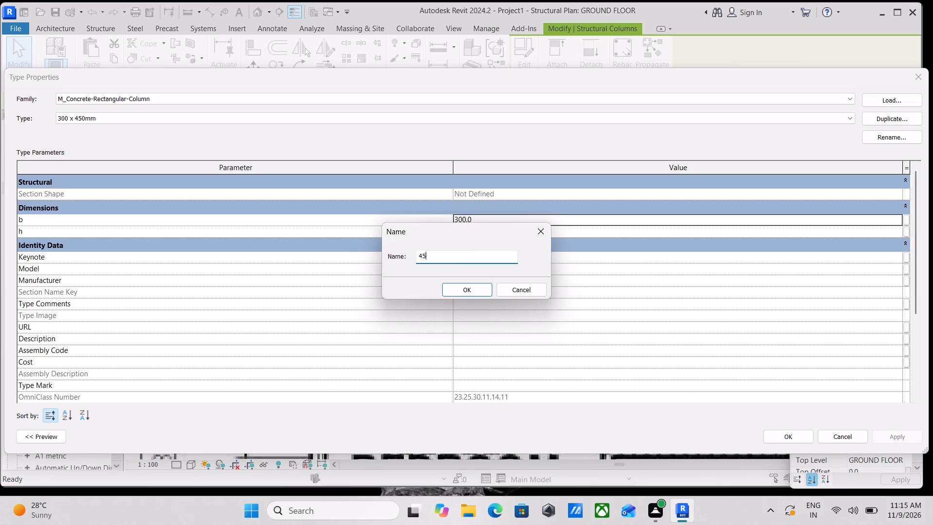
pyautogui.press('BackSpace')
pyautogui.write('00')
pyautogui.write('MM X')
pyautogui.press('space')
pyautogui.write('400M')
pyautogui.write('M')
pyautogui.press('space')
pyautogui.write('COL')
pyautogui.press('BackSpace')
pyautogui.press('BackSpace')
pyautogui.write('0LUMN')
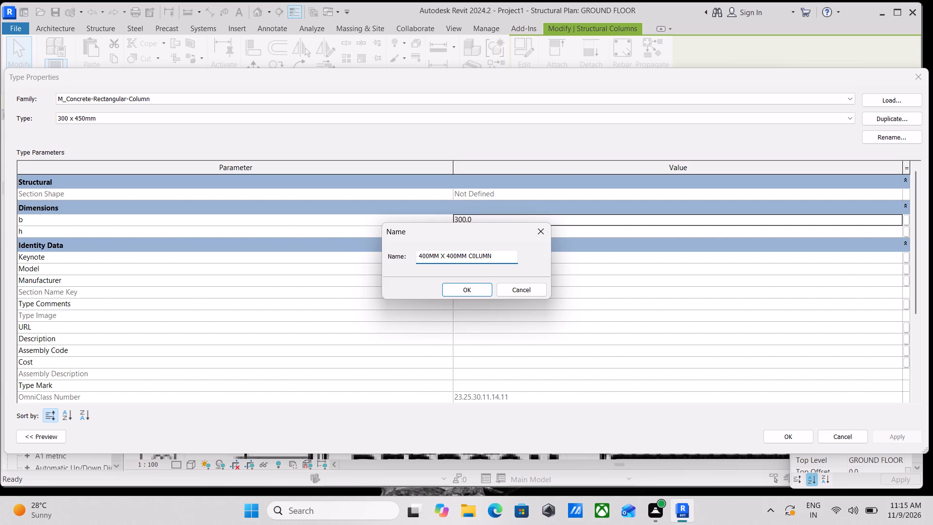
pyautogui.press('s')
pyautogui.click(477, 289)
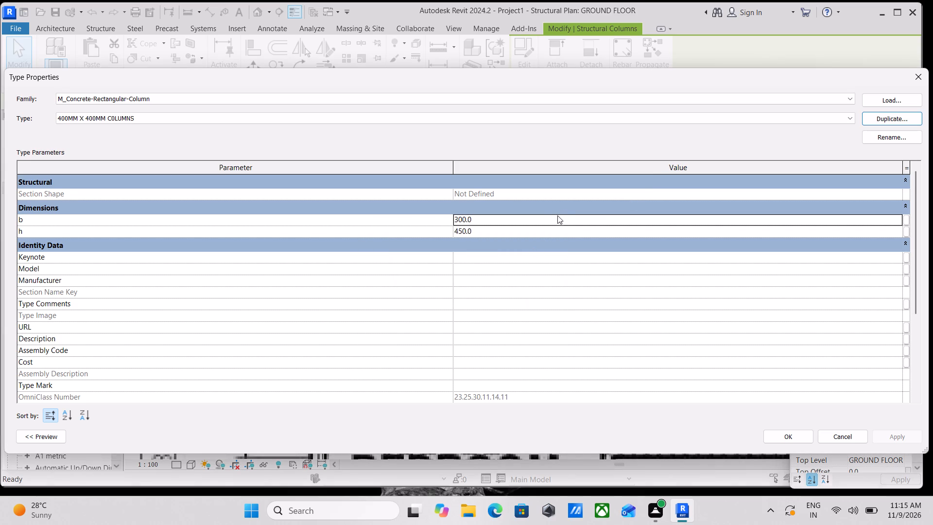
# Set dimension b of the 400MM X 400MM C0LUMNS type to 450 mm and apply the type properties.
pyautogui.click(560, 214)
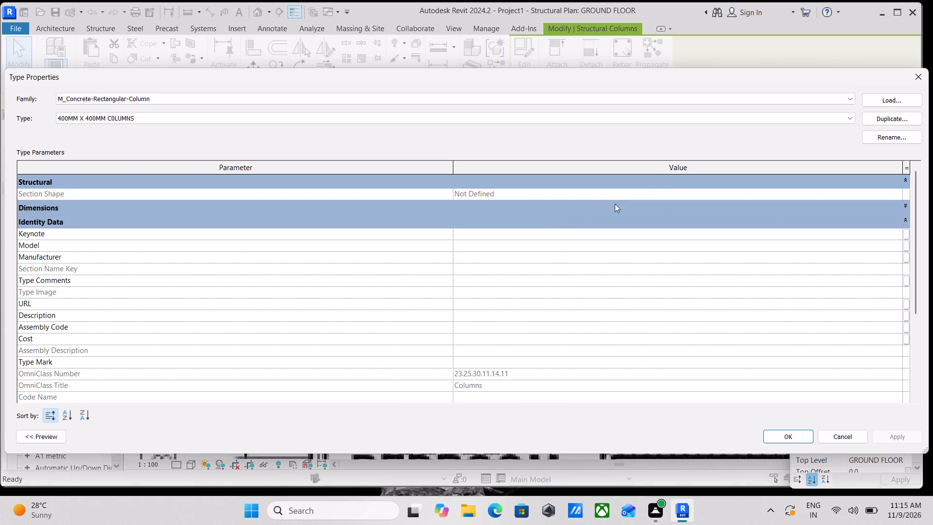
pyautogui.click(905, 203)
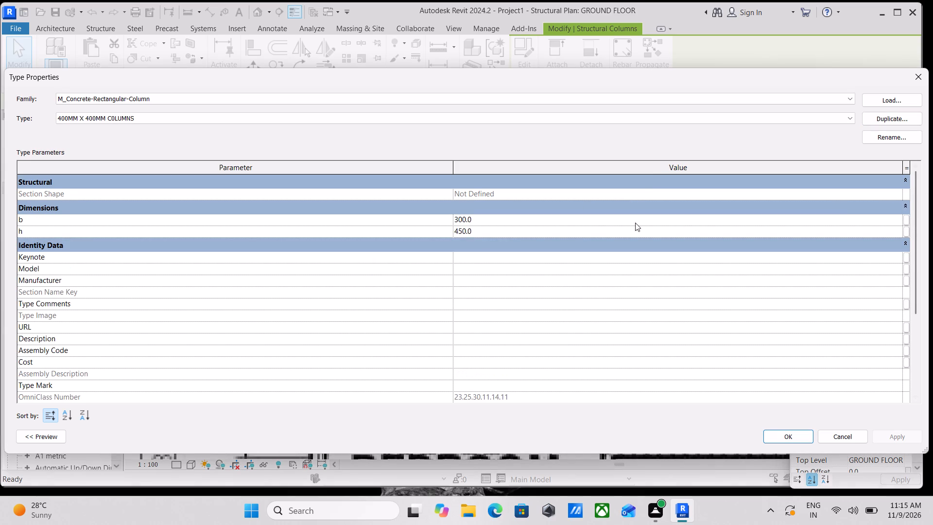
pyautogui.click(487, 217)
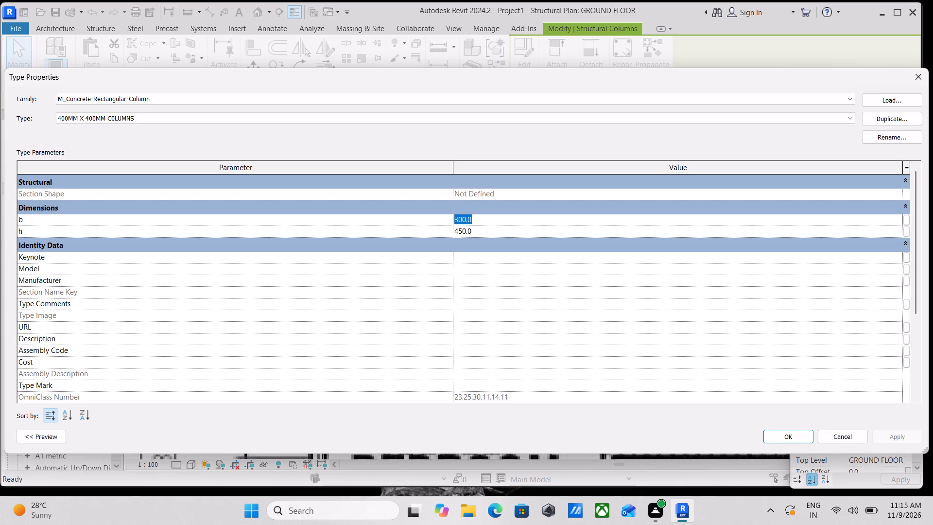
pyautogui.write('450')
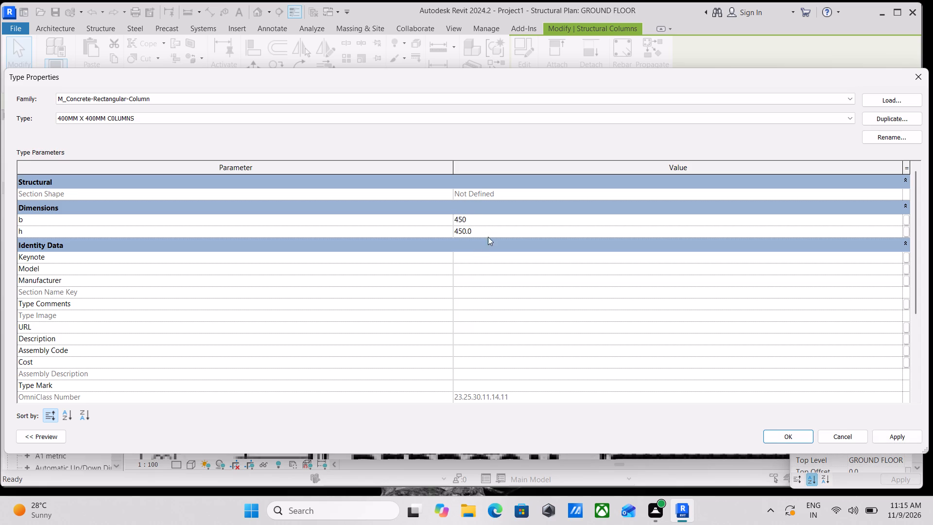
pyautogui.click(492, 227)
pyautogui.click(912, 435)
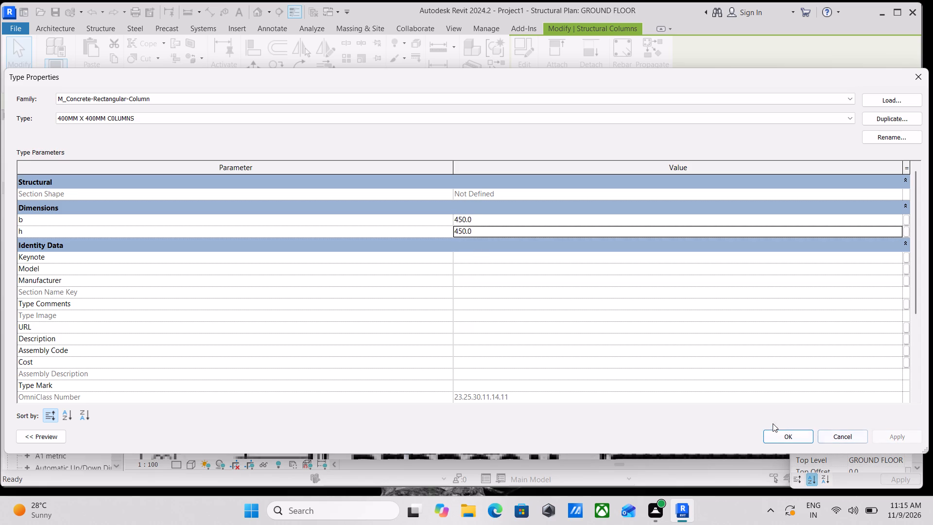
pyautogui.click(779, 435)
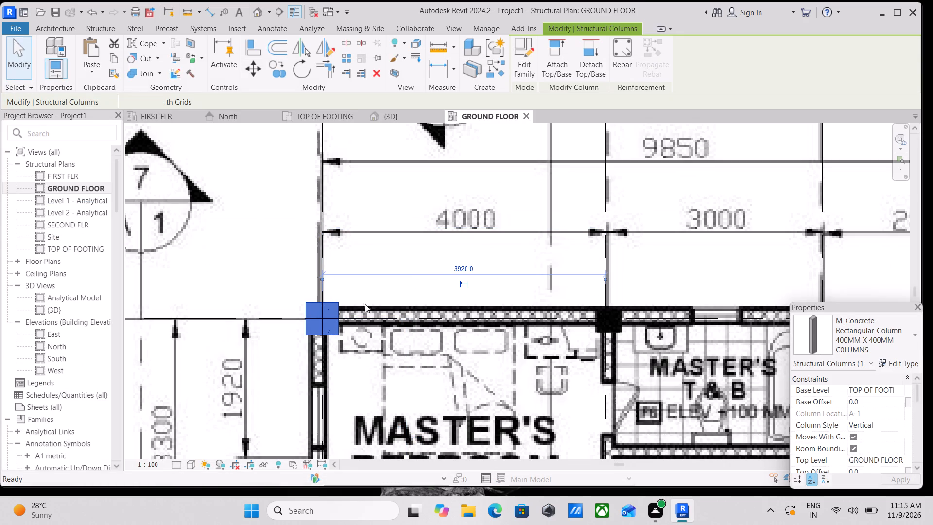
# Place 400MM X 400MM C0LUMNS structural columns on grid A at both top corners of the Master's T & B, at grids 2 and 3.
pyautogui.press('Escape')
pyautogui.scroll(2, 304, 338)
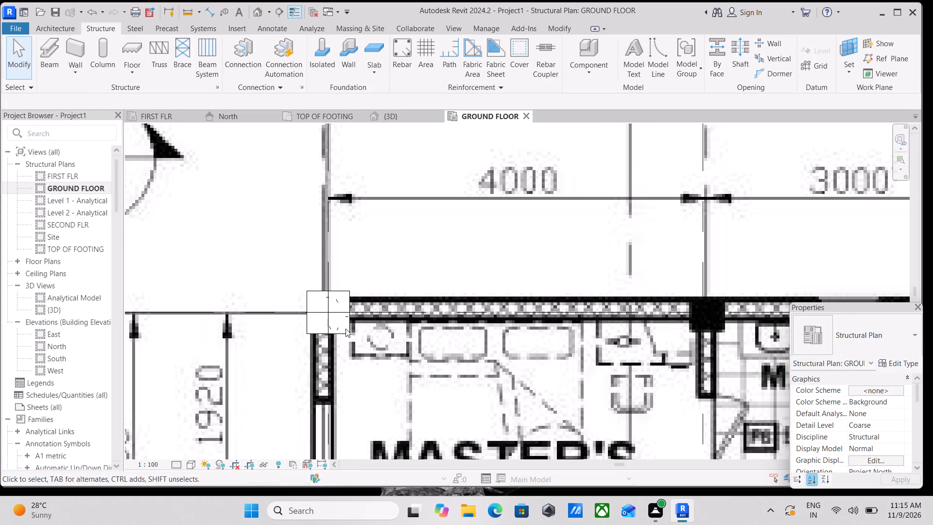
pyautogui.scroll(-1, 362, 318)
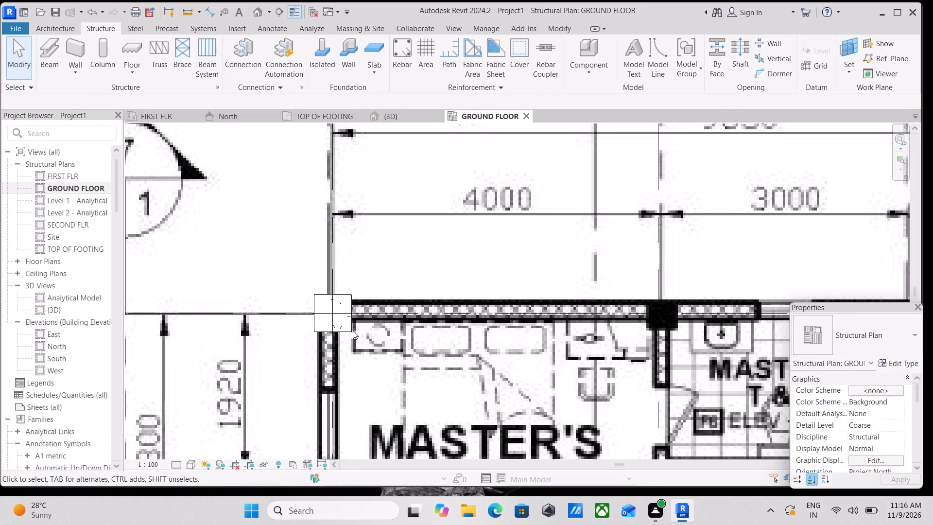
pyautogui.click(353, 330)
pyautogui.write('CS')
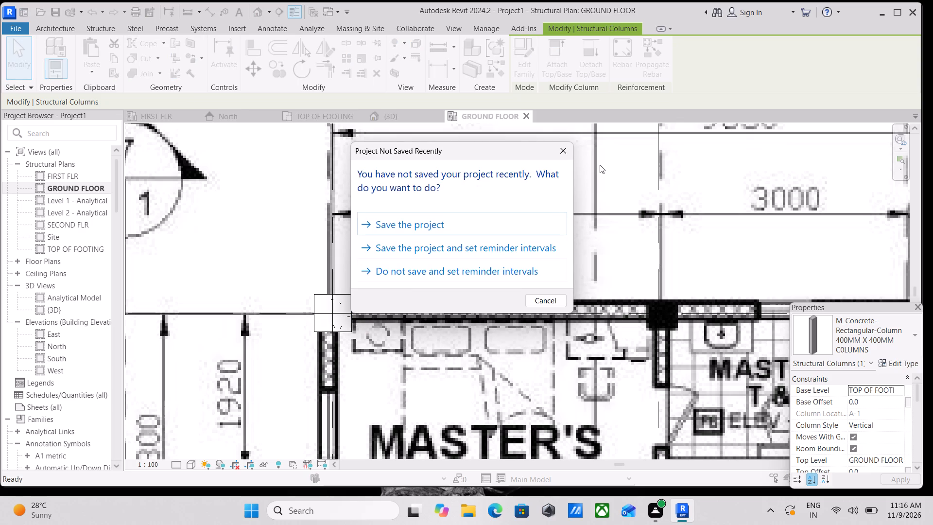
pyautogui.click(563, 149)
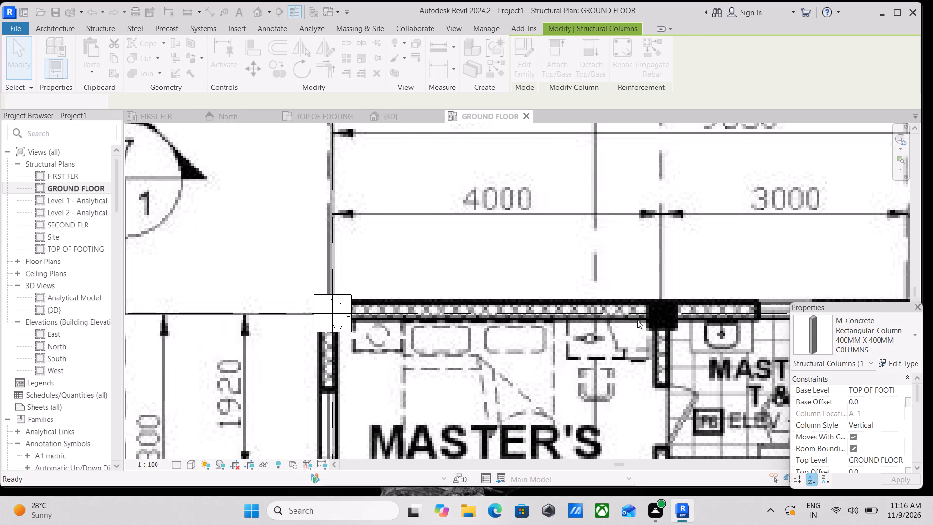
pyautogui.scroll(4, 665, 315)
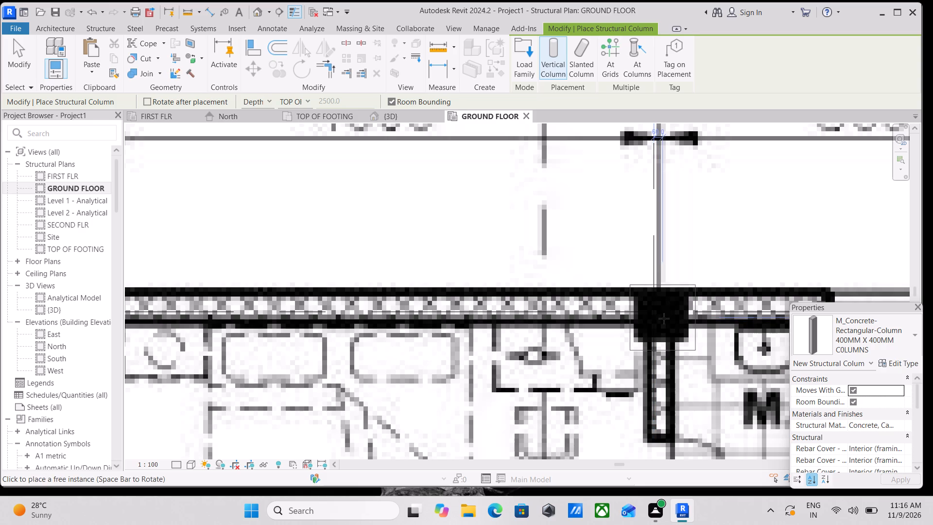
pyautogui.click(660, 315)
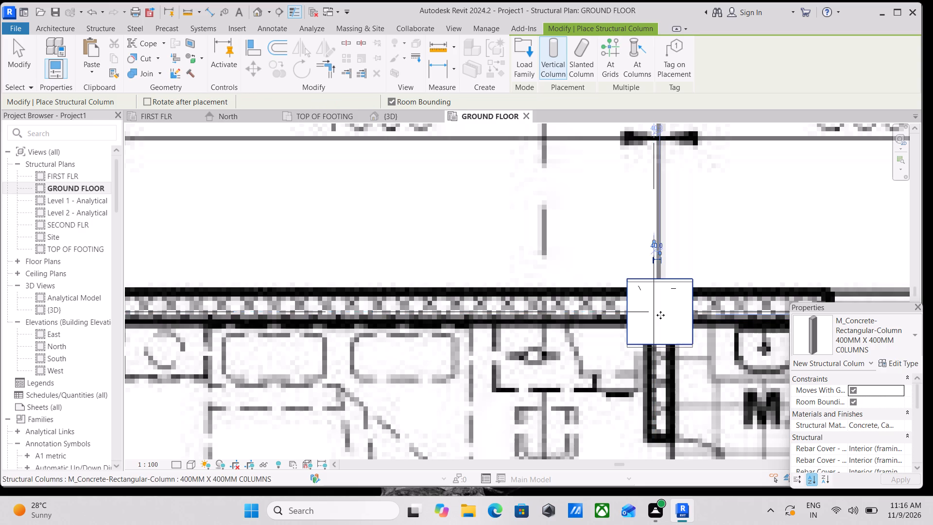
pyautogui.scroll(-3, 660, 315)
pyautogui.moveTo(660, 315); pyautogui.dragTo(350, 246, button='middle')
pyautogui.scroll(-1, 447, 255)
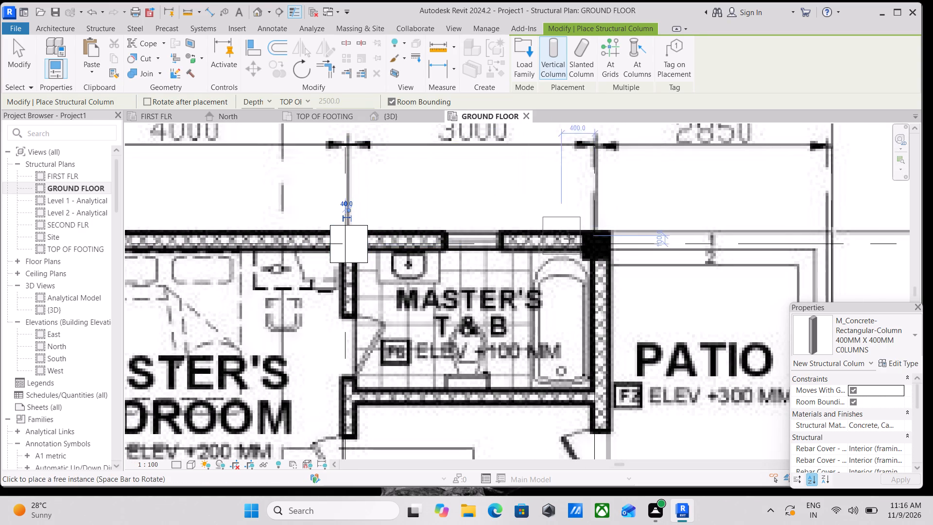
pyautogui.click(597, 244)
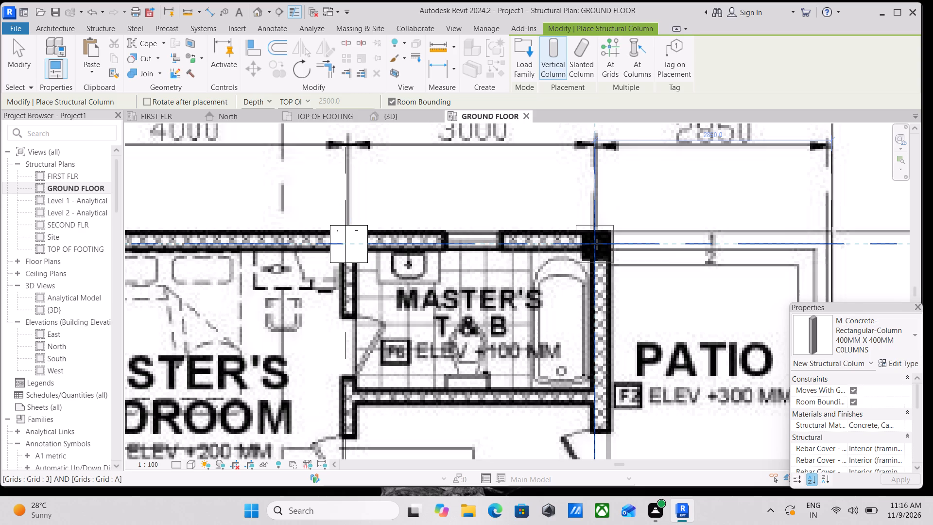
# Place the same column type at the grid B and 1 intersection and over the laundry's corner column near grids C and 2.
pyautogui.scroll(-5, 597, 244)
pyautogui.scroll(-1, 497, 250)
pyautogui.moveTo(497, 250); pyautogui.dragTo(549, 218, button='middle')
pyautogui.scroll(8, 379, 334)
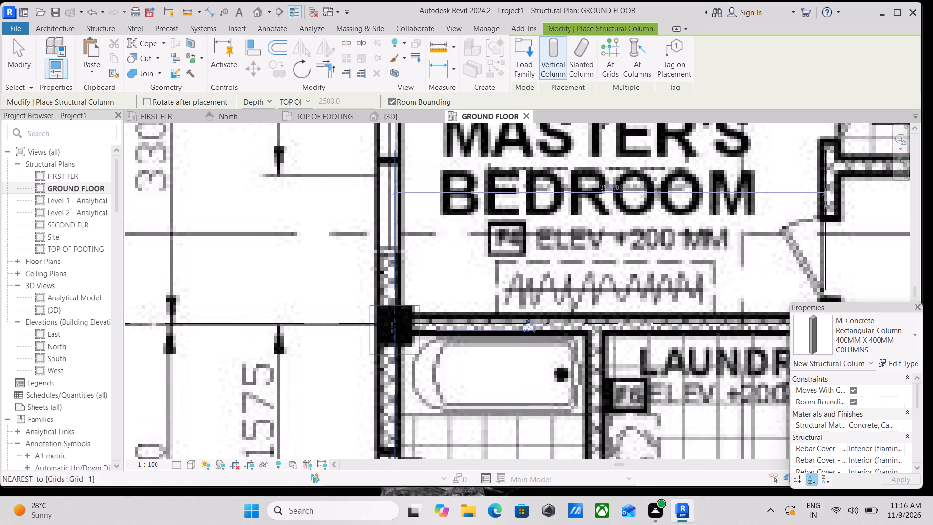
pyautogui.click(396, 320)
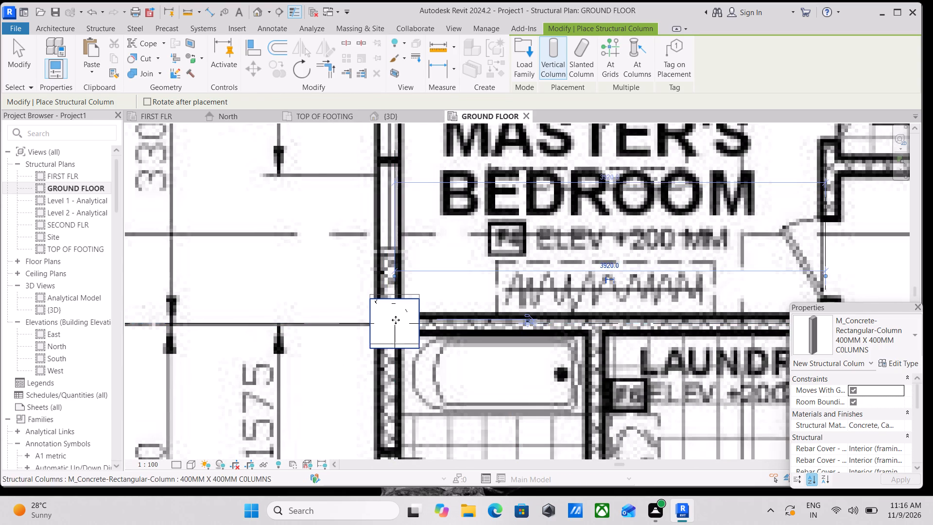
pyautogui.scroll(-4, 396, 320)
pyautogui.moveTo(396, 320); pyautogui.dragTo(423, 229, button='middle')
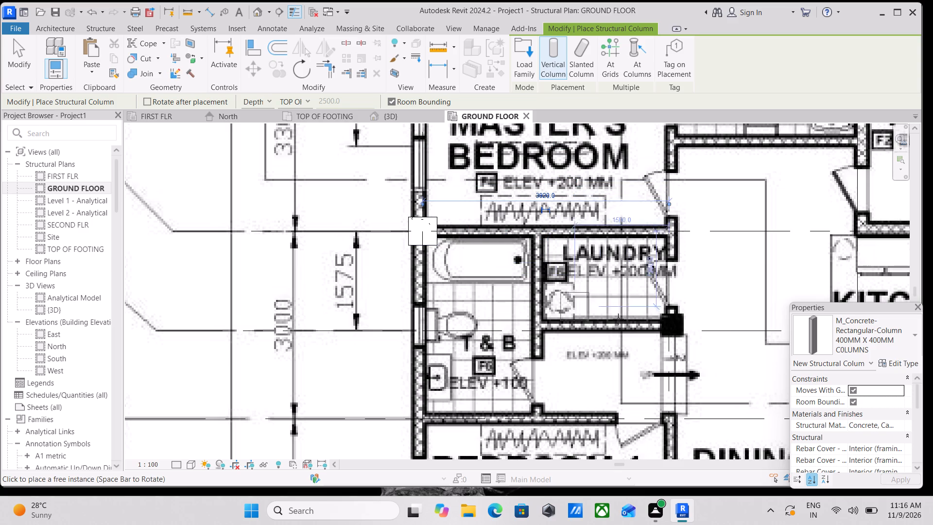
pyautogui.scroll(8, 671, 348)
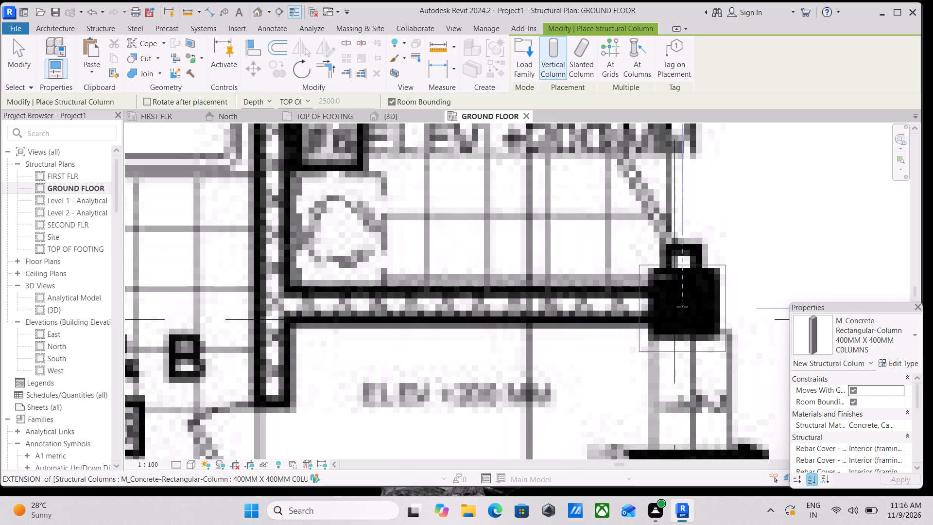
pyautogui.click(682, 307)
# Place 400MM X 400MM C0LUMNS columns on grid E over the two bottom corners of Bedroom 1, at grids 1 and 2.
pyautogui.scroll(-6, 682, 307)
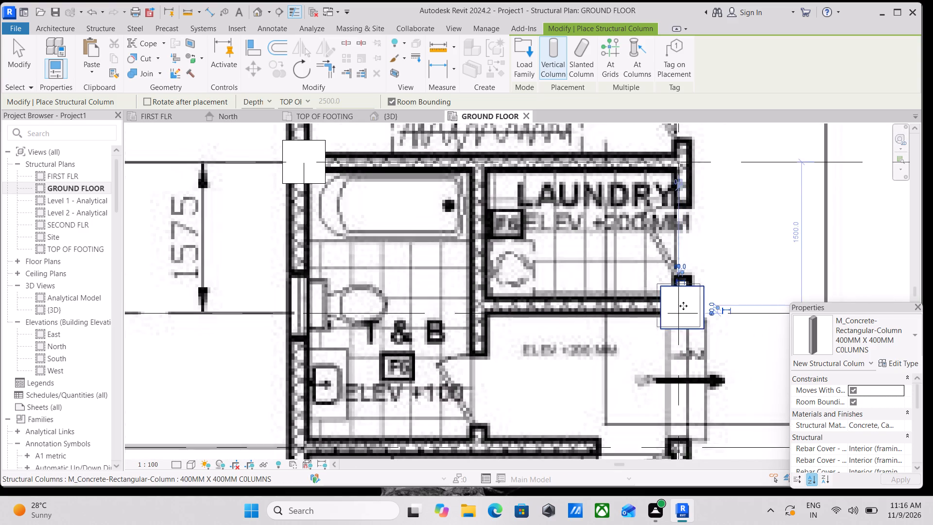
pyautogui.scroll(-5, 683, 306)
pyautogui.moveTo(684, 305); pyautogui.dragTo(559, 306, button='middle')
pyautogui.scroll(-1, 557, 341)
pyautogui.moveTo(557, 341); pyautogui.dragTo(599, 210, button='middle')
pyautogui.scroll(4, 447, 355)
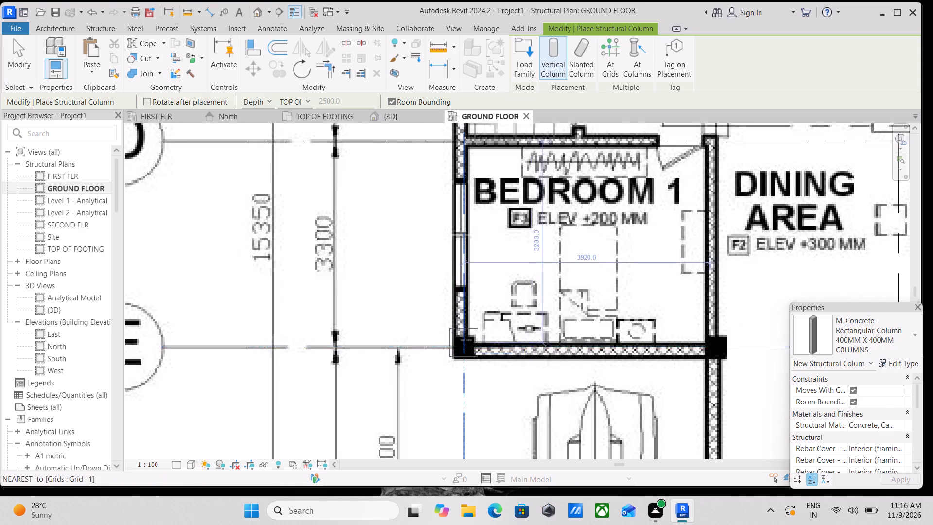
pyautogui.scroll(7, 466, 340)
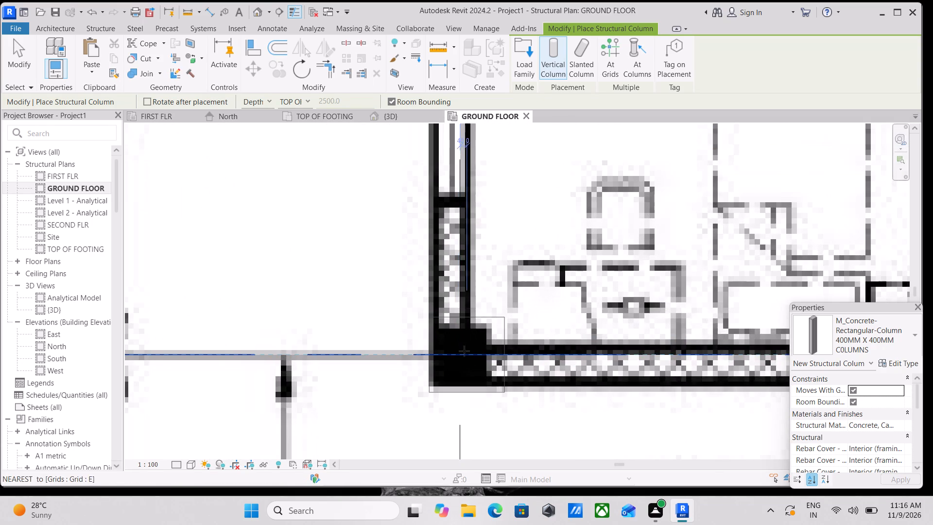
pyautogui.click(461, 355)
pyautogui.scroll(-5, 464, 353)
pyautogui.scroll(-3, 503, 337)
pyautogui.moveTo(503, 337); pyautogui.dragTo(323, 349, button='middle')
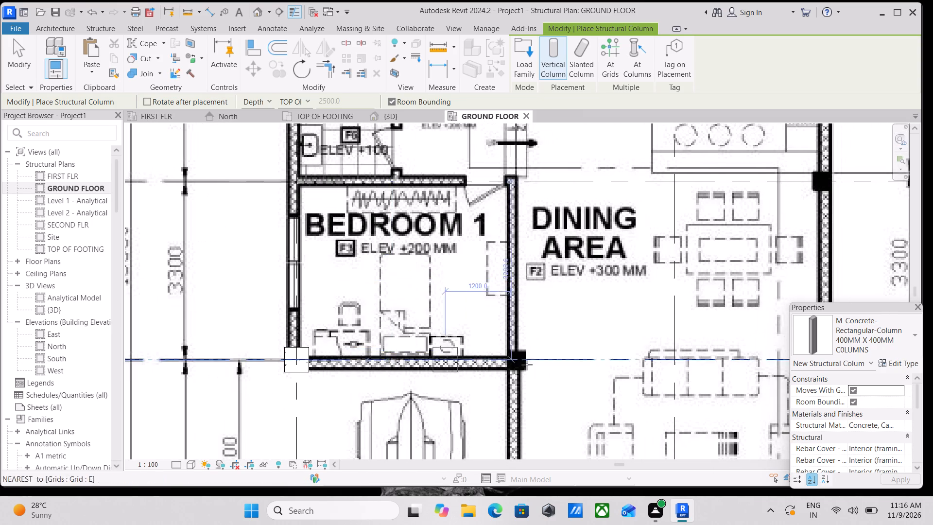
pyautogui.scroll(3, 542, 364)
pyautogui.scroll(4, 497, 363)
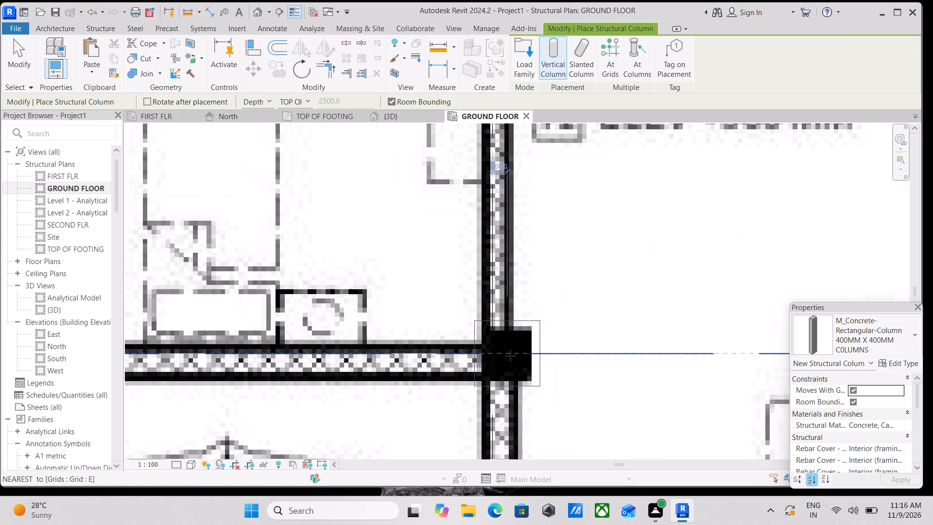
pyautogui.click(506, 354)
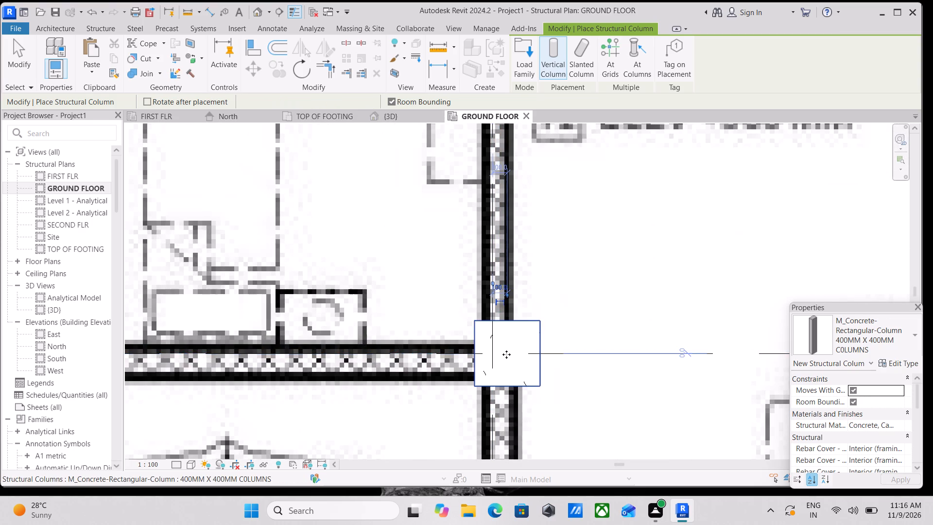
# Place 400MM X 400MM C0LUMNS columns on grid F over the two porch-side corners of the living area, at grids 2 and 4.
pyautogui.scroll(-10, 506, 354)
pyautogui.moveTo(513, 359); pyautogui.dragTo(501, 213, button='middle')
pyautogui.scroll(1, 510, 349)
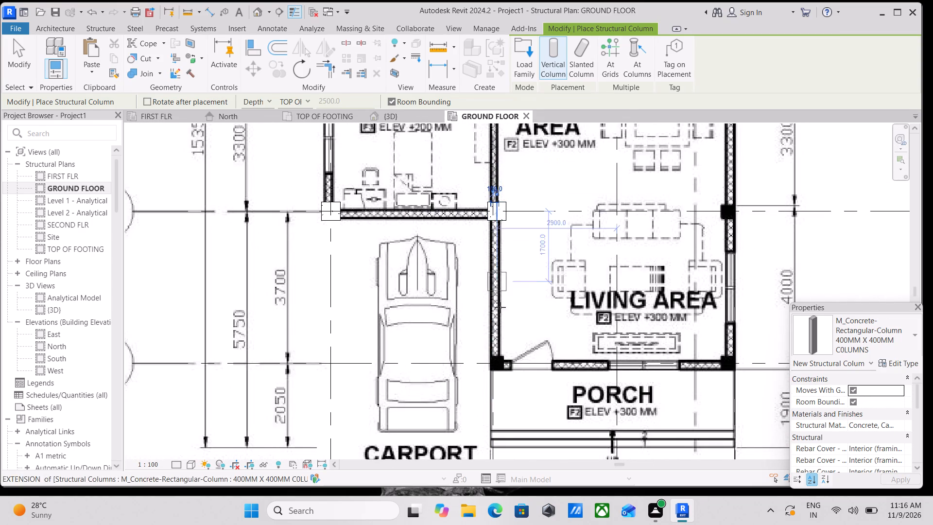
pyautogui.scroll(7, 500, 367)
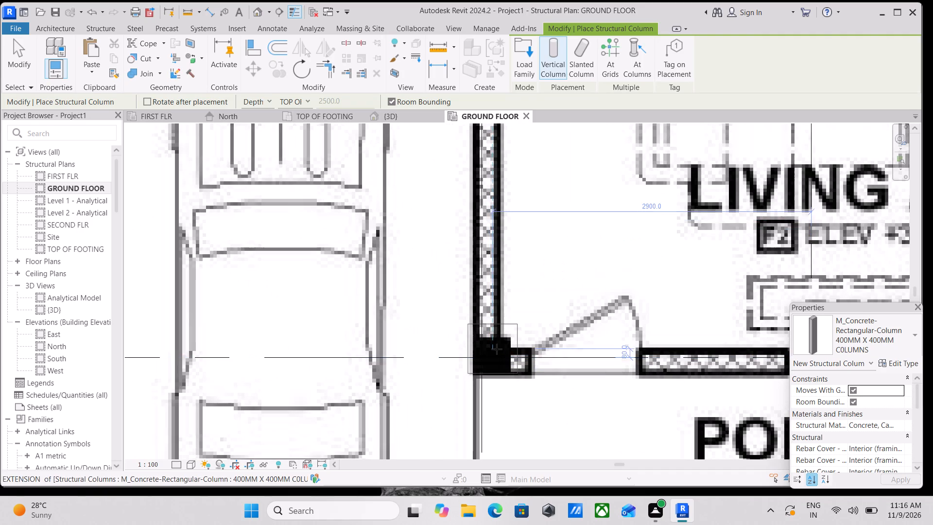
pyautogui.click(497, 358)
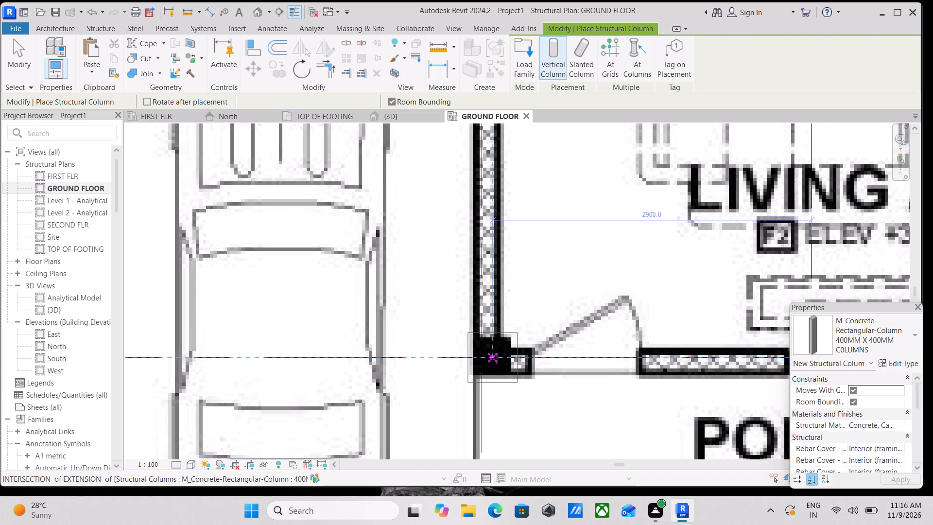
pyautogui.scroll(-4, 497, 358)
pyautogui.scroll(-2, 551, 327)
pyautogui.moveTo(562, 322); pyautogui.dragTo(306, 326, button='middle')
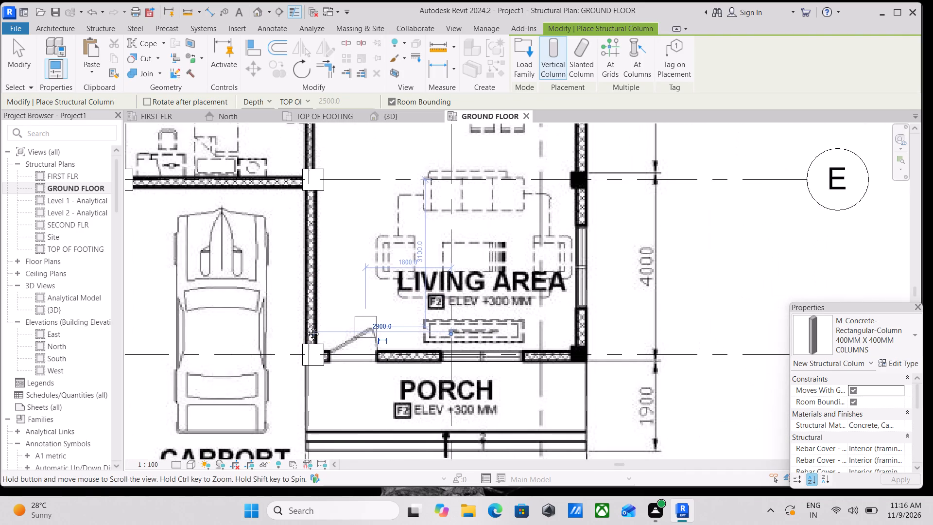
pyautogui.moveTo(306, 326); pyautogui.dragTo(301, 326, button='middle')
pyautogui.scroll(4, 523, 364)
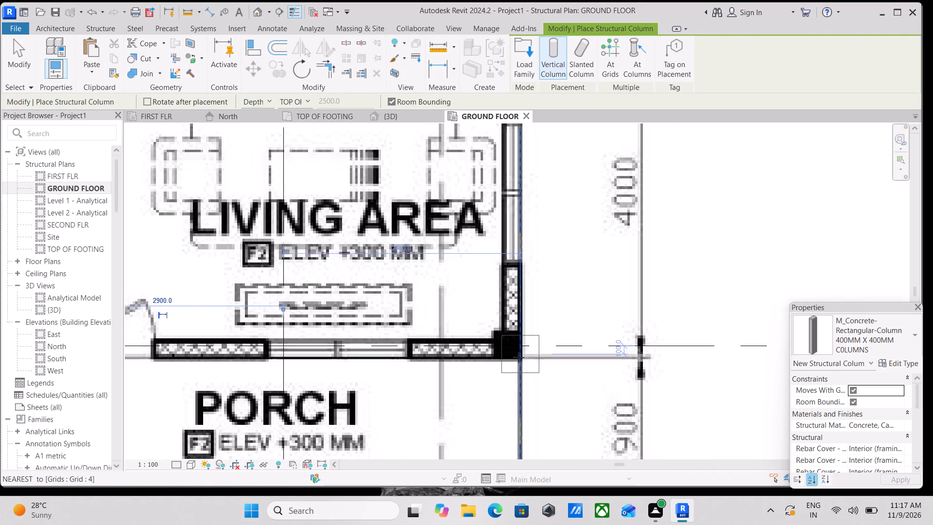
pyautogui.scroll(4, 518, 357)
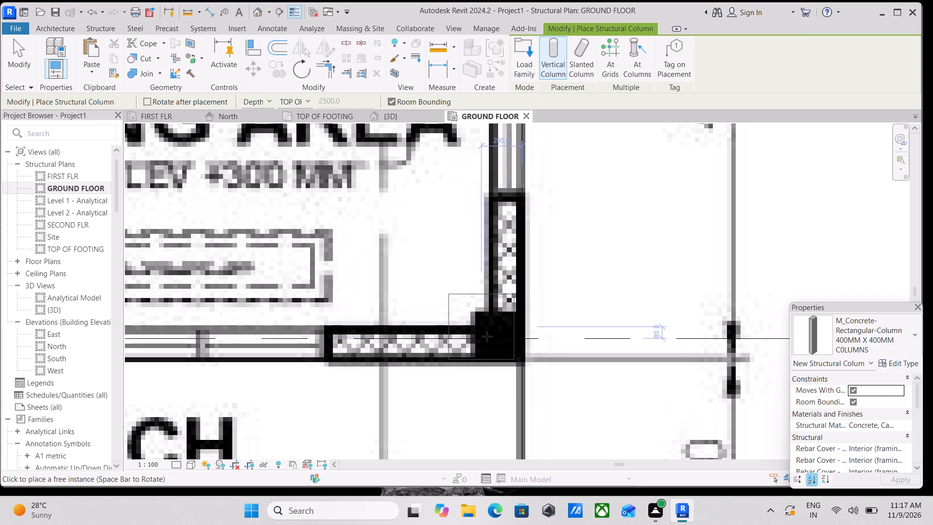
pyautogui.click(500, 340)
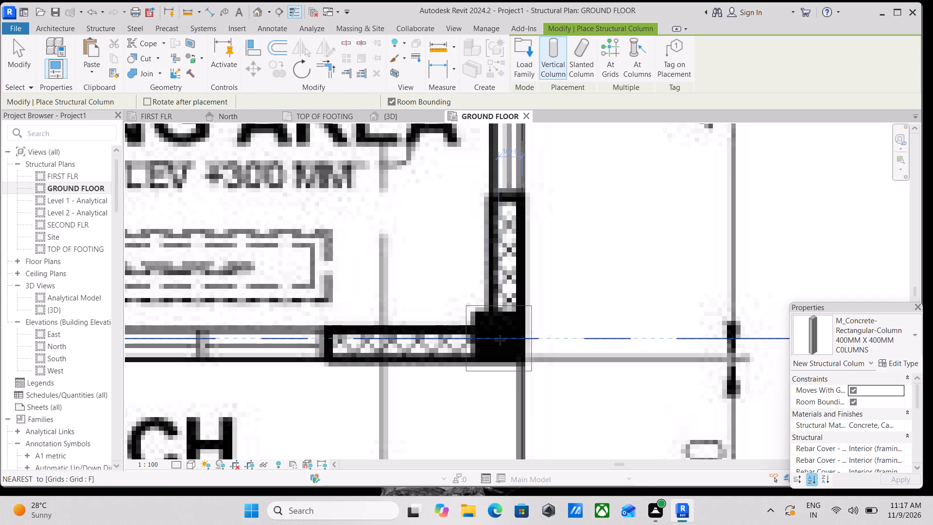
# Place 400MM X 400MM C0LUMNS structural columns on grid 4 over the plan's columns at grids E and D.
pyautogui.scroll(-12, 501, 338)
pyautogui.moveTo(501, 338); pyautogui.dragTo(509, 452, button='middle')
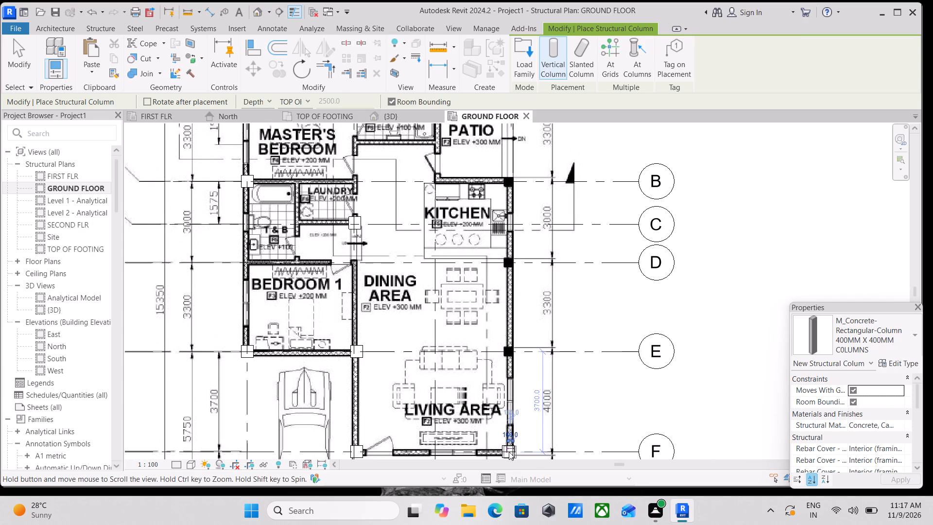
pyautogui.scroll(9, 542, 342)
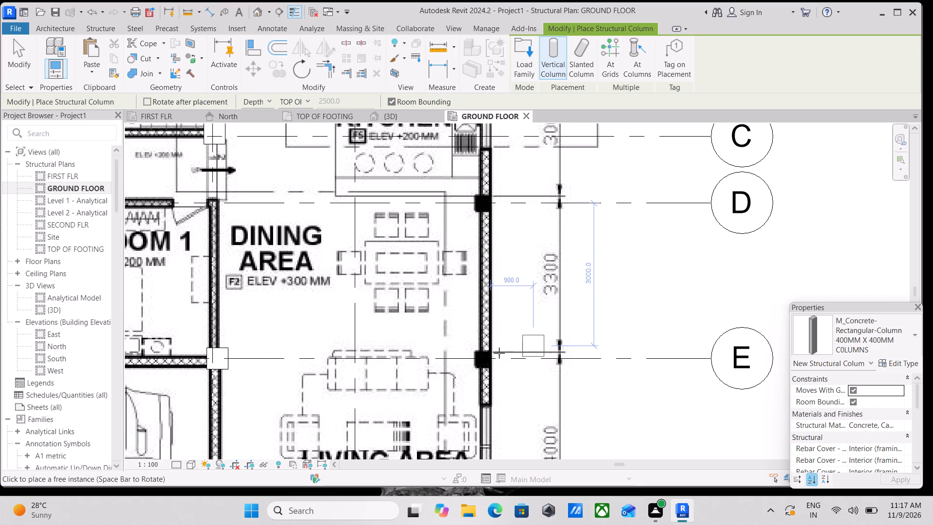
pyautogui.scroll(5, 469, 363)
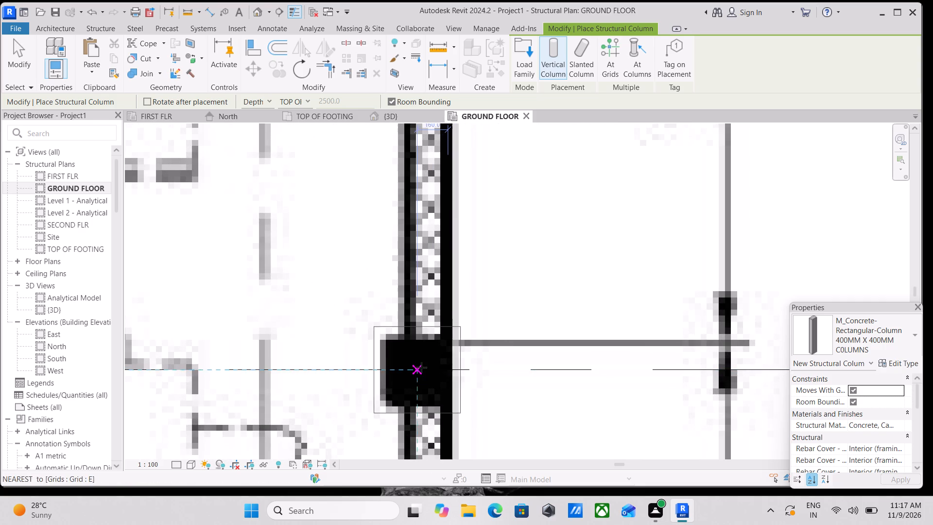
pyautogui.click(420, 368)
pyautogui.scroll(-5, 420, 365)
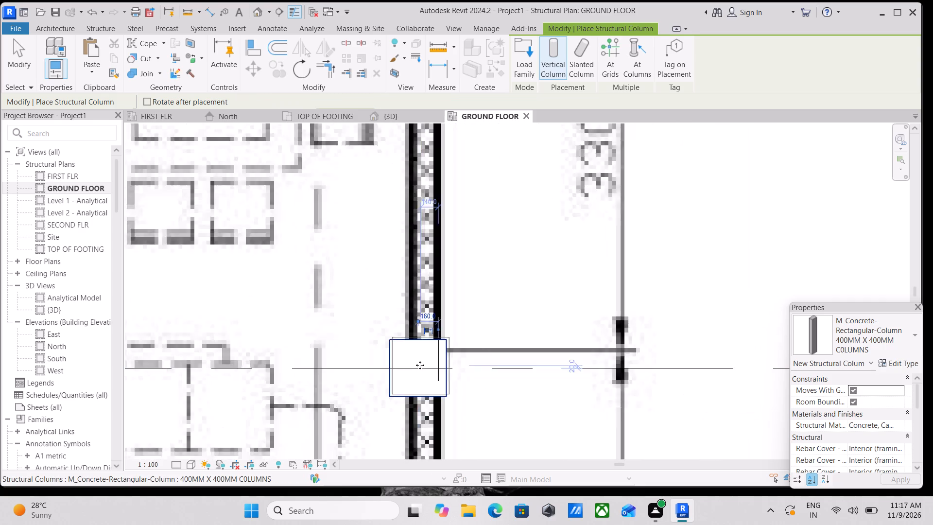
pyautogui.scroll(-5, 420, 365)
pyautogui.moveTo(420, 365); pyautogui.dragTo(443, 457, button='middle')
pyautogui.scroll(3, 440, 291)
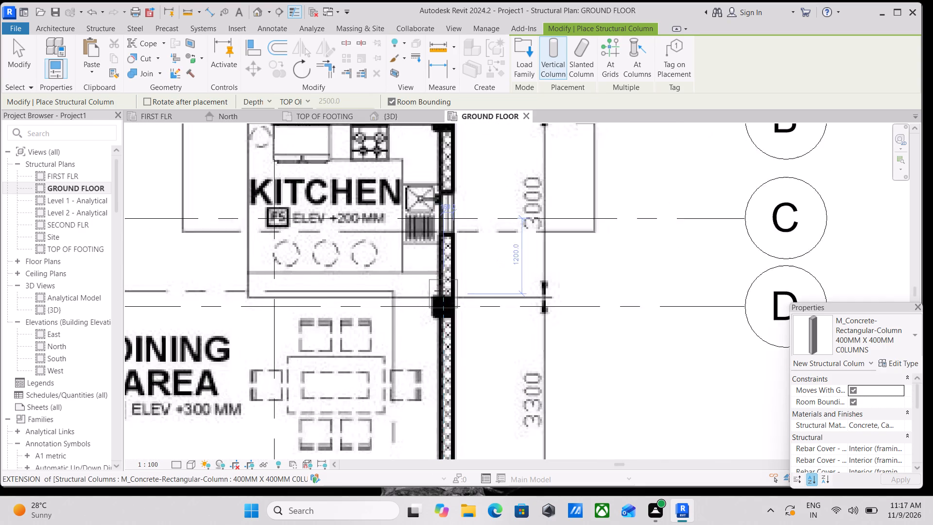
pyautogui.scroll(8, 440, 291)
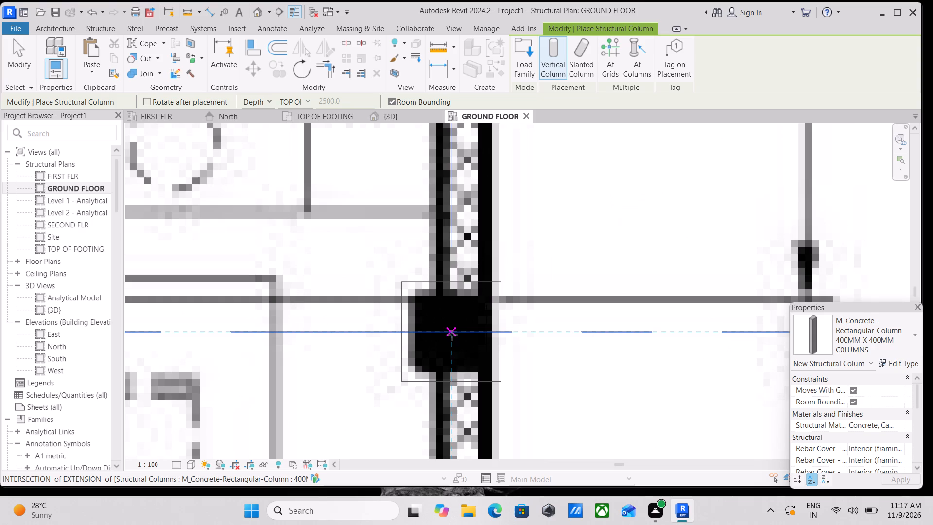
pyautogui.click(453, 335)
# Place a 400MM X 400MM C0LUMNS column at grids B and 4, over the corner between patio and kitchen, and end column placement.
pyautogui.scroll(-8, 453, 335)
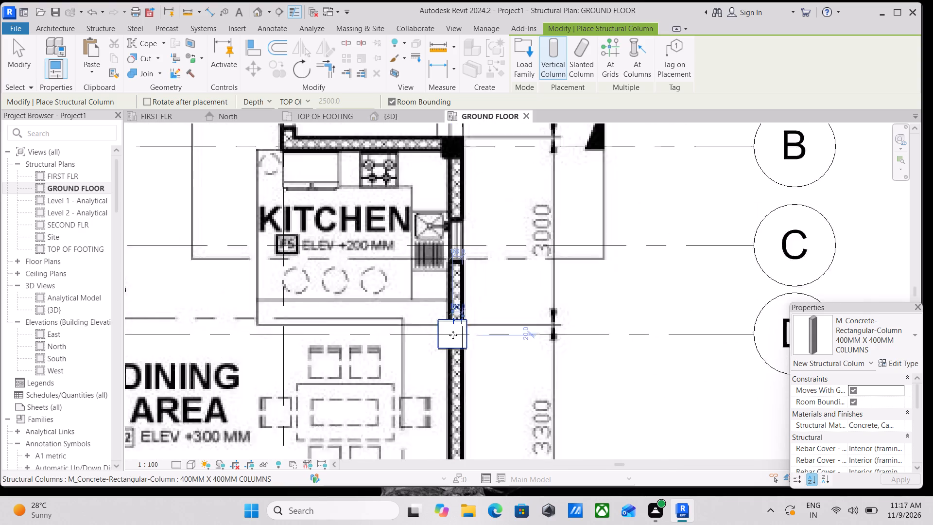
pyautogui.scroll(-6, 453, 335)
pyautogui.moveTo(453, 335); pyautogui.dragTo(466, 437, button='middle')
pyautogui.scroll(4, 460, 332)
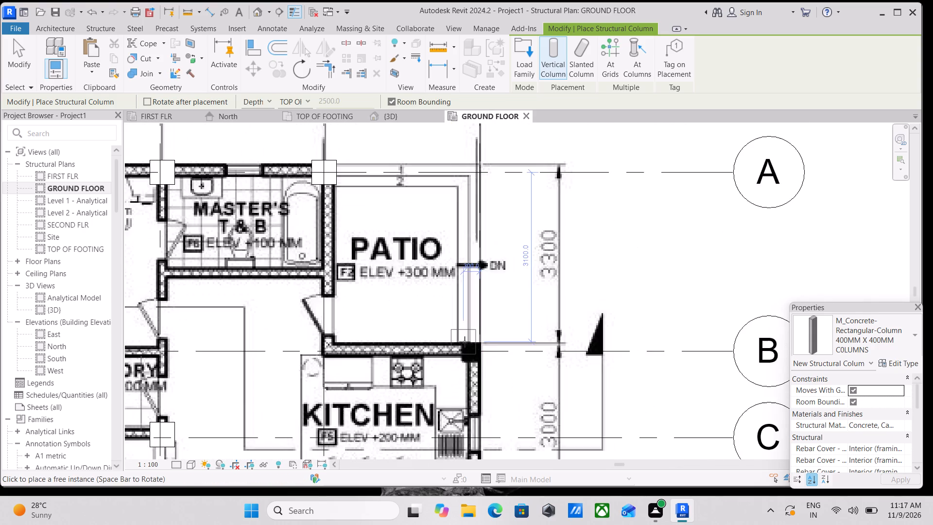
pyautogui.scroll(7, 465, 345)
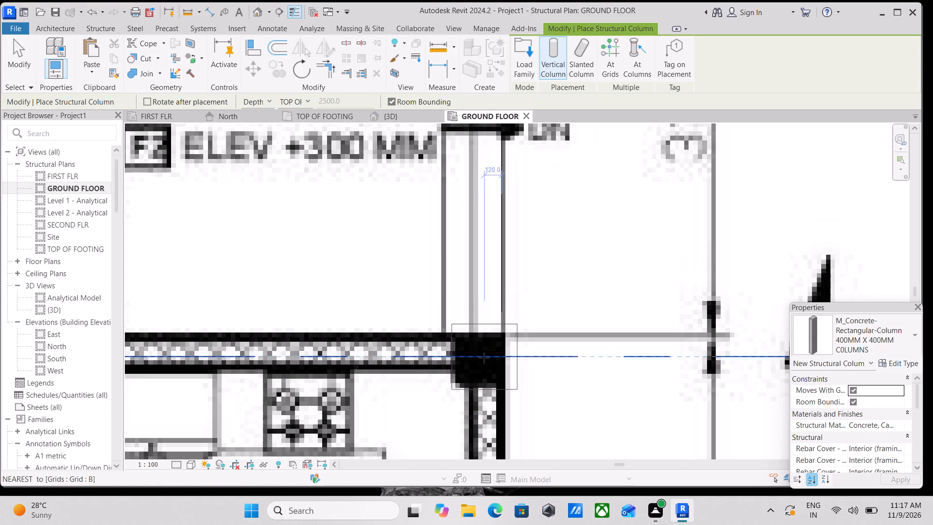
pyautogui.click(480, 358)
pyautogui.scroll(-7, 480, 358)
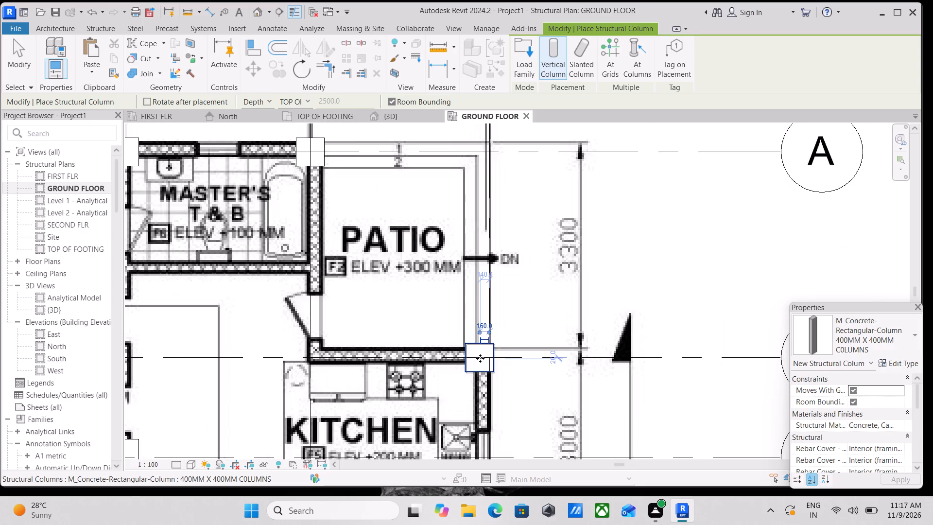
pyautogui.scroll(-3, 480, 358)
pyautogui.moveTo(480, 358); pyautogui.dragTo(558, 304, button='middle')
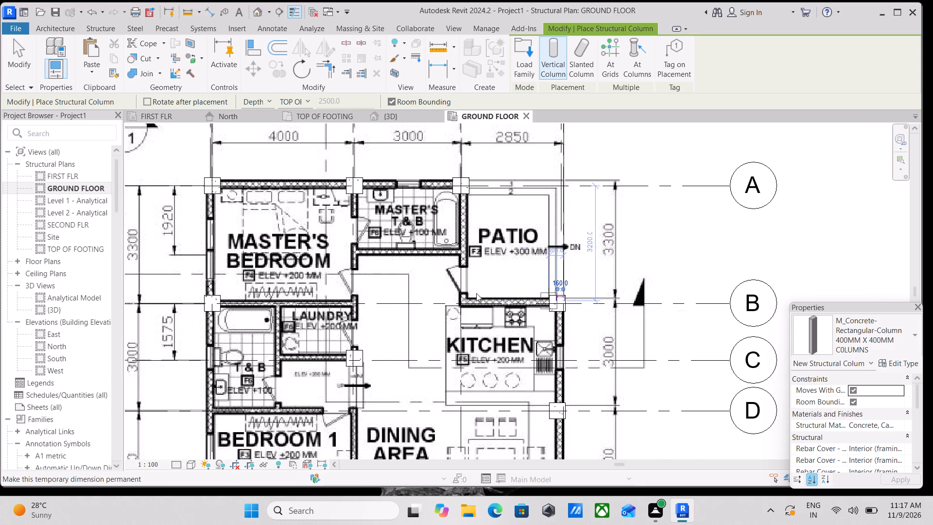
pyautogui.scroll(-2, 349, 314)
pyautogui.moveTo(352, 313); pyautogui.dragTo(384, 269, button='middle')
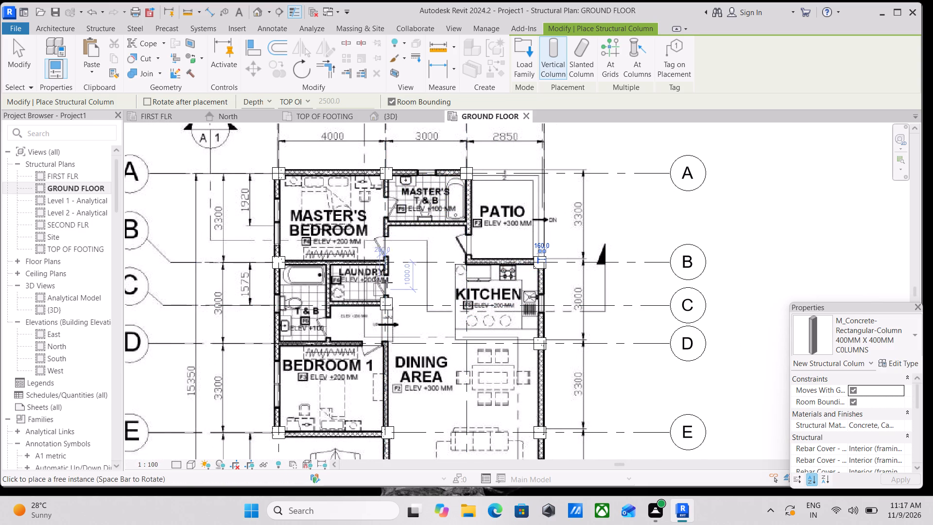
pyautogui.press('Escape')
pyautogui.press('Escape')
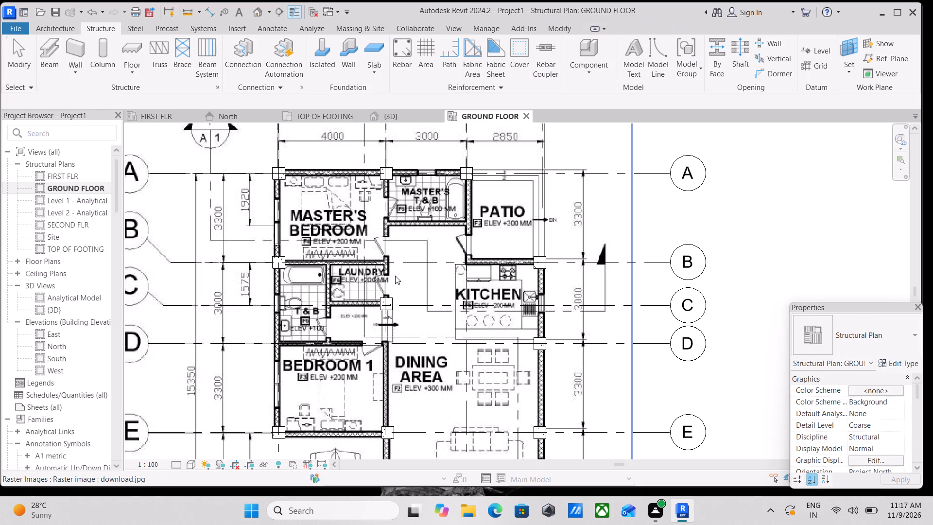
# Examine the placed columns and footings against the grids in the 3D view, from several angles and from the top.
pyautogui.scroll(-3, 394, 274)
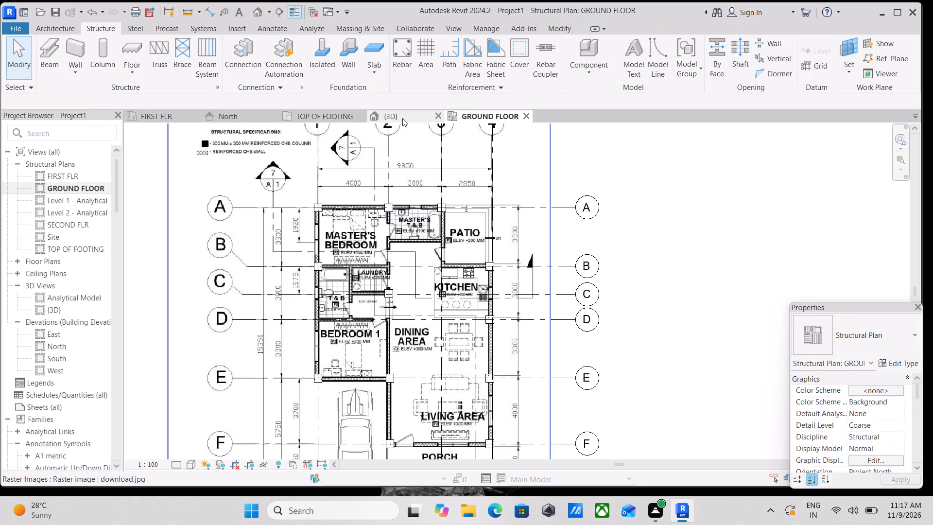
pyautogui.click(402, 118)
pyautogui.scroll(-1, 512, 324)
pyautogui.keyDown('shift'); pyautogui.moveTo(504, 381); pyautogui.dragTo(564, 275, button='middle'); pyautogui.keyUp('shift')
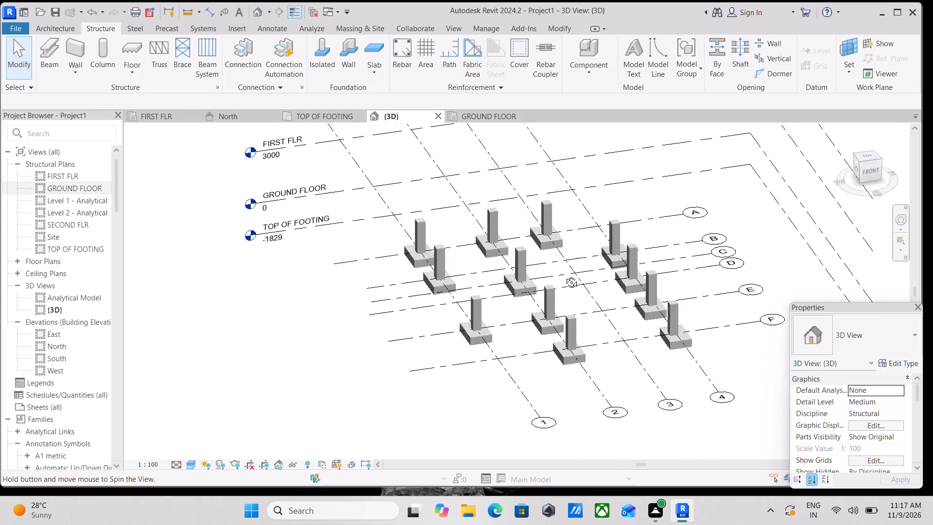
pyautogui.keyDown('shift'); pyautogui.moveTo(564, 275); pyautogui.dragTo(645, 210, button='middle'); pyautogui.keyUp('shift')
pyautogui.keyDown('shift'); pyautogui.moveTo(683, 280); pyautogui.dragTo(443, 408, button='middle'); pyautogui.keyUp('shift')
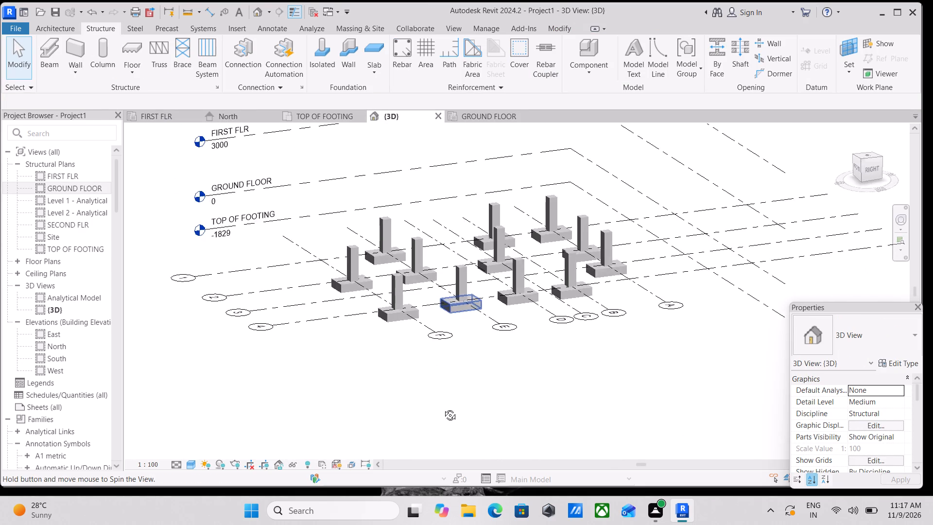
pyautogui.keyDown('shift'); pyautogui.moveTo(443, 408); pyautogui.dragTo(449, 414, button='middle'); pyautogui.keyUp('shift')
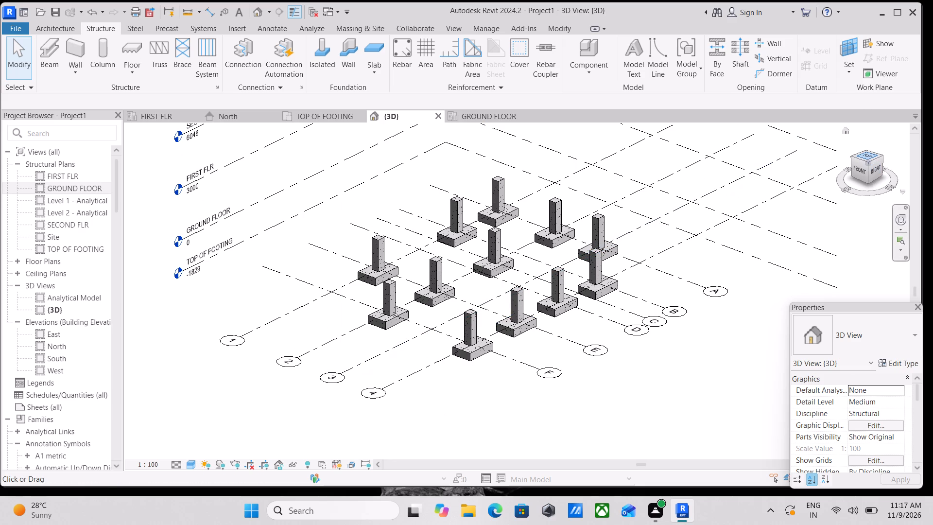
pyautogui.click(869, 157)
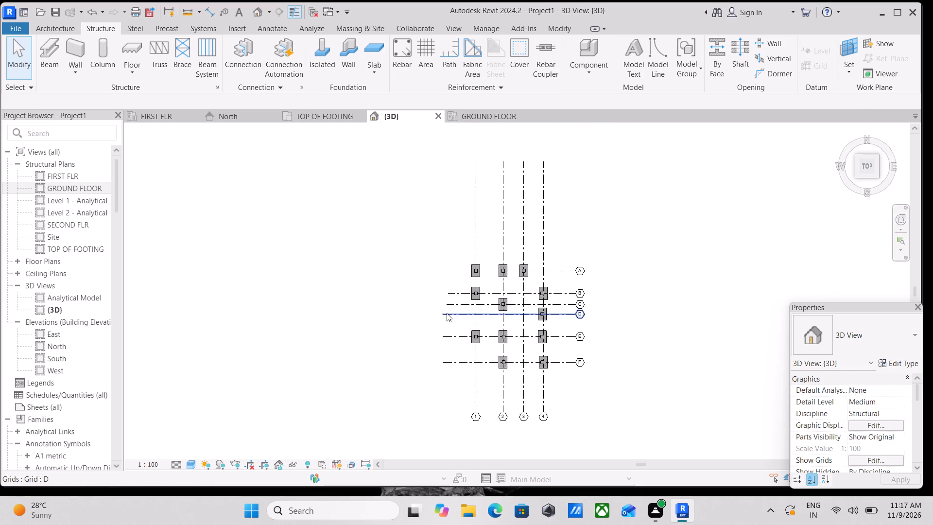
pyautogui.scroll(4, 447, 313)
pyautogui.scroll(4, 537, 256)
pyautogui.moveTo(581, 227); pyautogui.dragTo(537, 248, button='middle')
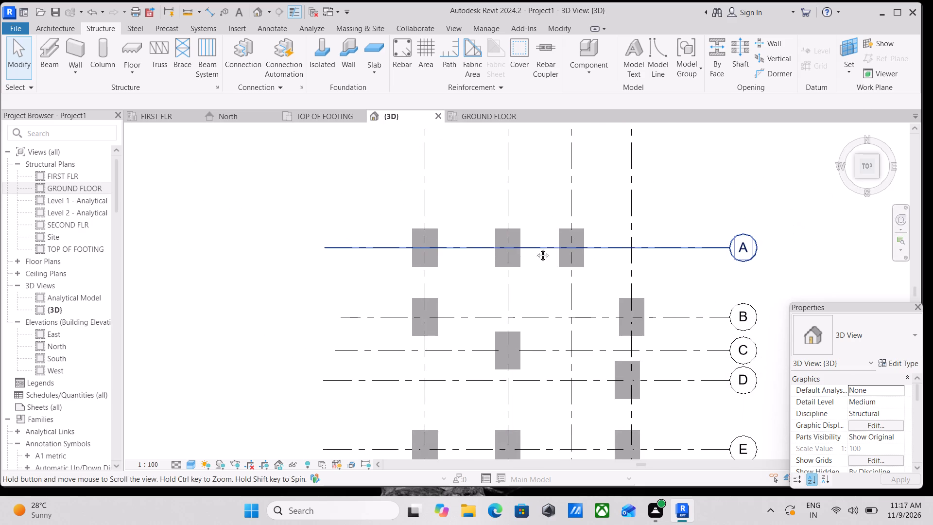
pyautogui.scroll(4, 664, 297)
pyautogui.scroll(-3, 657, 297)
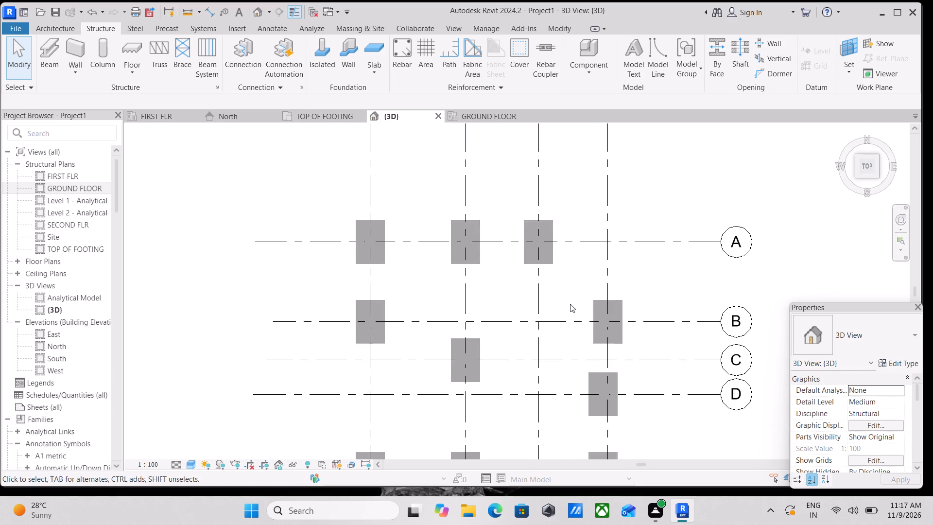
pyautogui.moveTo(570, 304); pyautogui.dragTo(611, 269, button='middle')
pyautogui.scroll(-3, 537, 271)
pyautogui.moveTo(537, 271); pyautogui.dragTo(529, 296, button='middle')
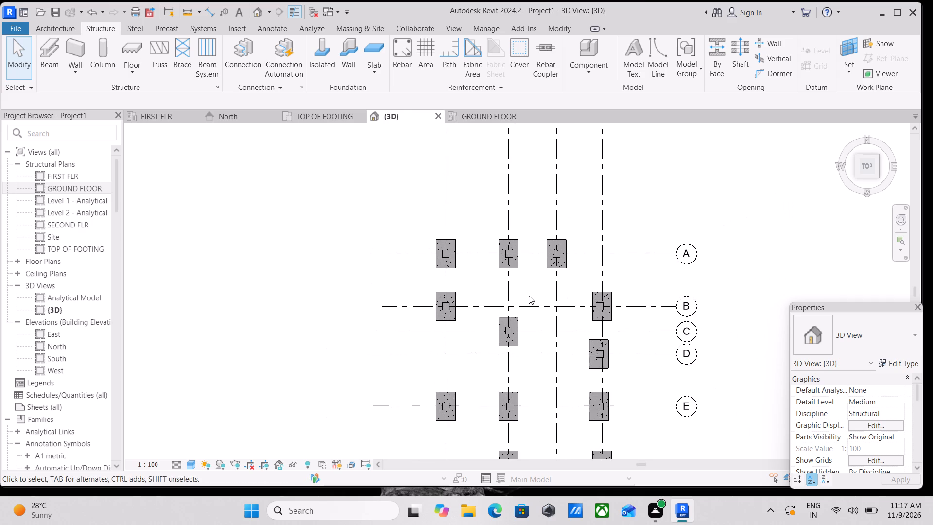
pyautogui.scroll(-2, 524, 292)
pyautogui.moveTo(524, 292); pyautogui.dragTo(541, 223, button='middle')
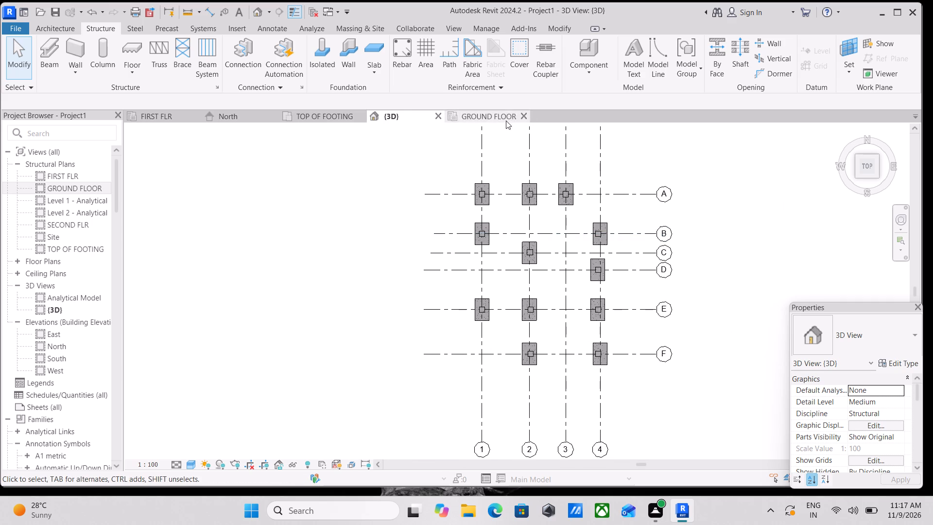
# On the GROUND FLOOR plan, place an M_Concrete-Rectangular Beam 300 x 600mm on grid 1 between the columns at grids A and B.
pyautogui.click(478, 115)
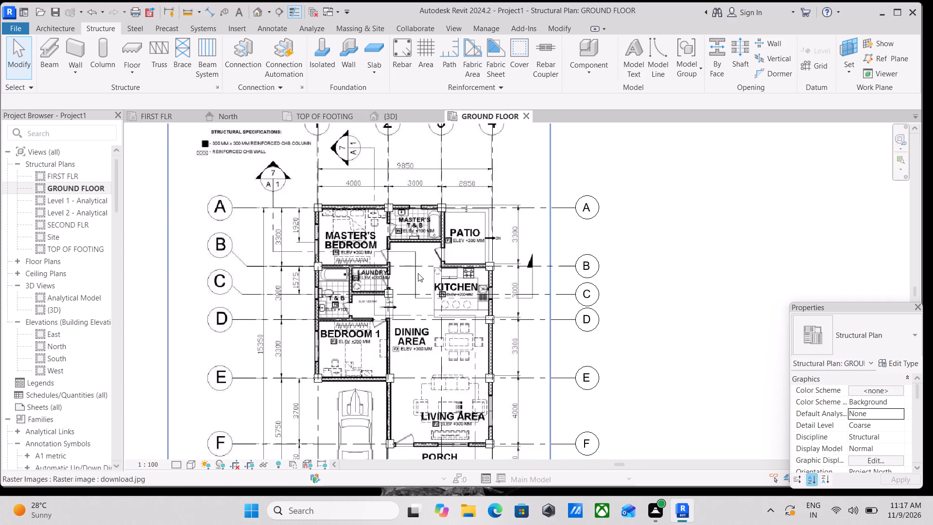
pyautogui.moveTo(413, 326); pyautogui.dragTo(464, 226, button='middle')
pyautogui.scroll(3, 474, 373)
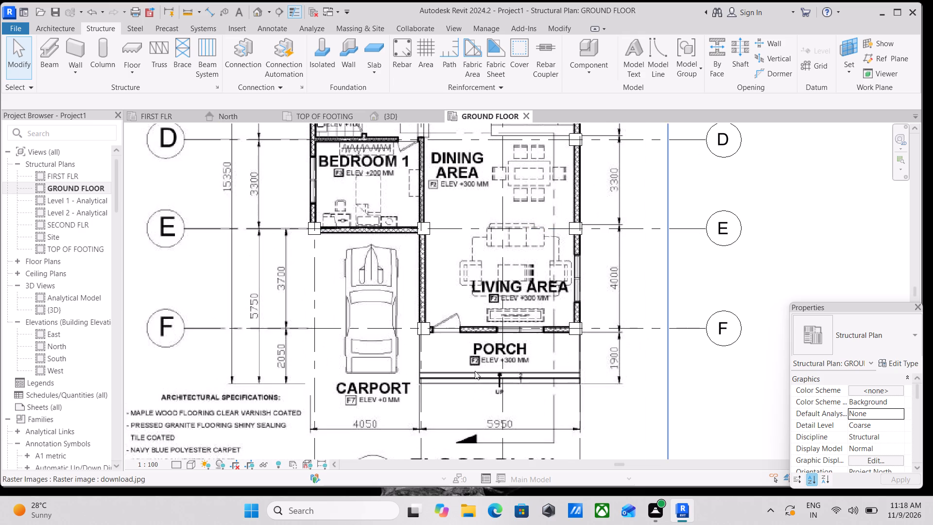
pyautogui.moveTo(435, 254); pyautogui.dragTo(432, 340, button='middle')
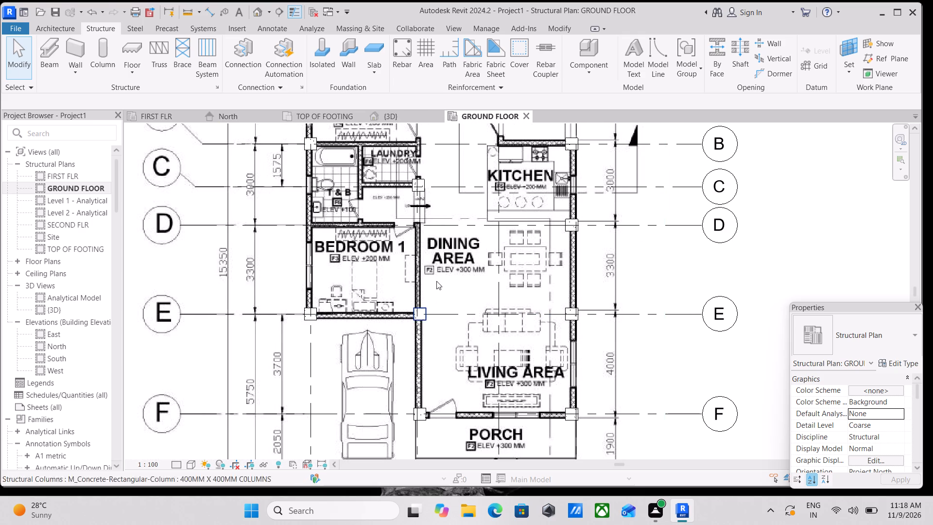
pyautogui.moveTo(438, 274); pyautogui.dragTo(415, 418, button='middle')
pyautogui.moveTo(423, 317); pyautogui.dragTo(420, 367, button='middle')
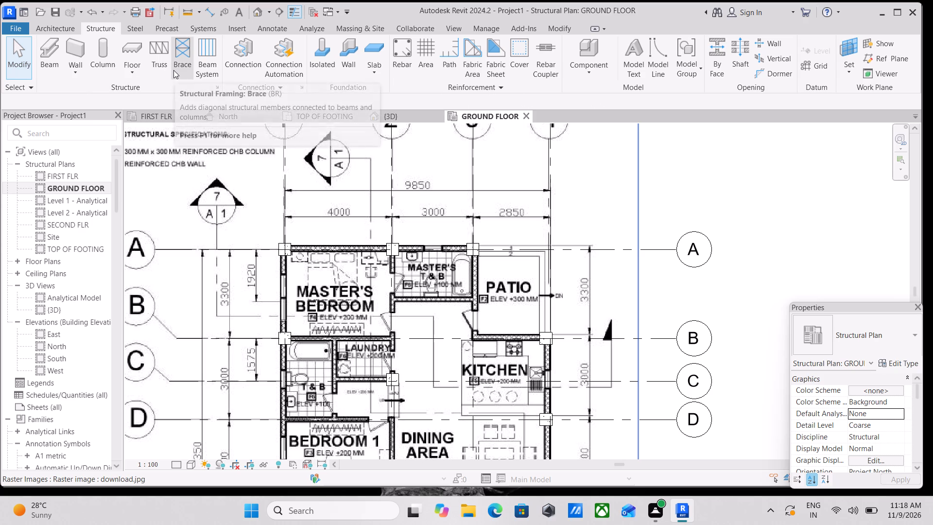
pyautogui.click(53, 66)
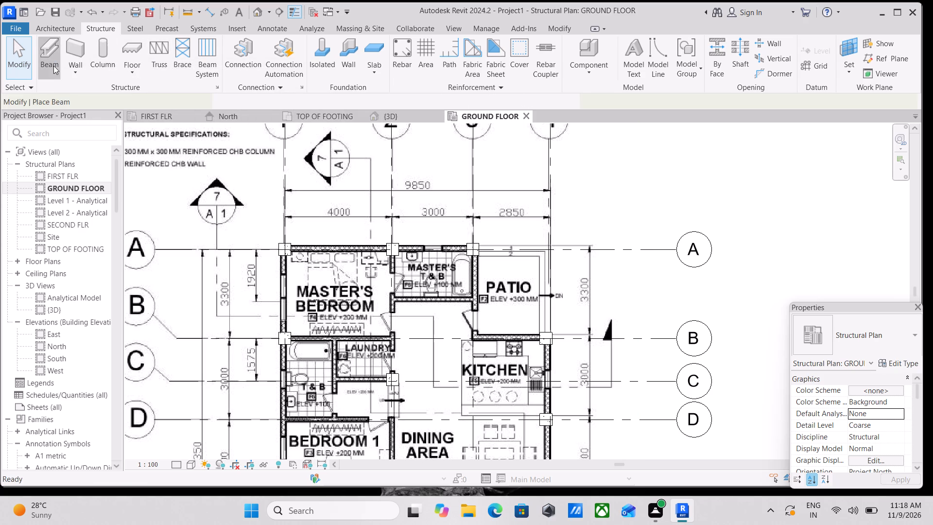
pyautogui.click(916, 332)
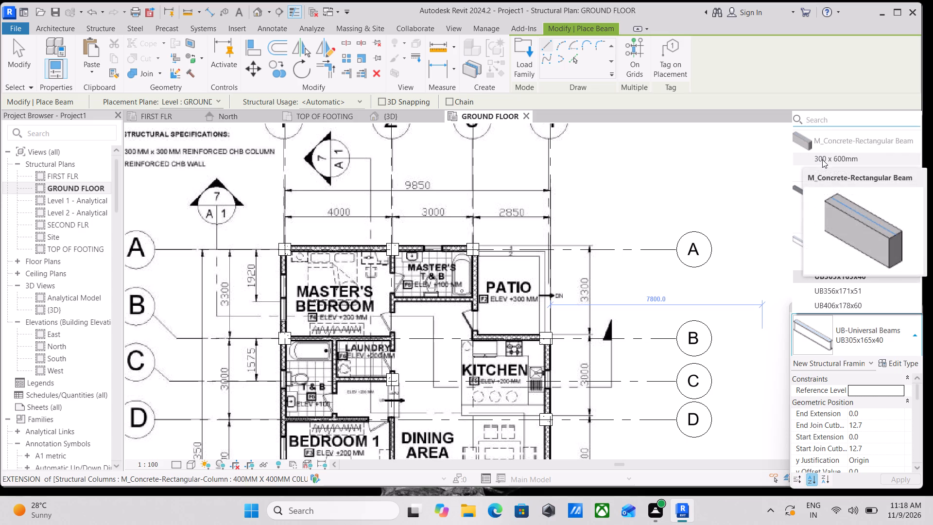
pyautogui.click(822, 159)
pyautogui.scroll(2, 264, 241)
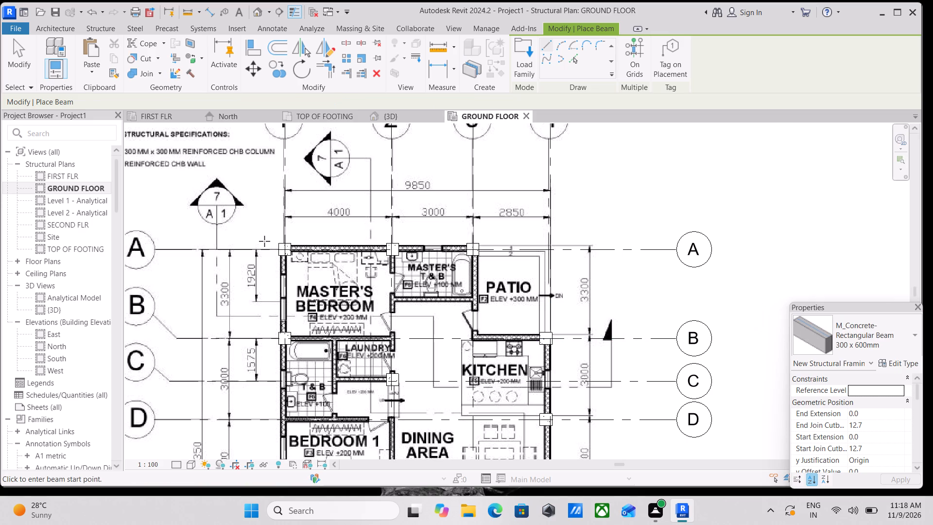
pyautogui.scroll(2, 264, 241)
pyautogui.scroll(6, 311, 265)
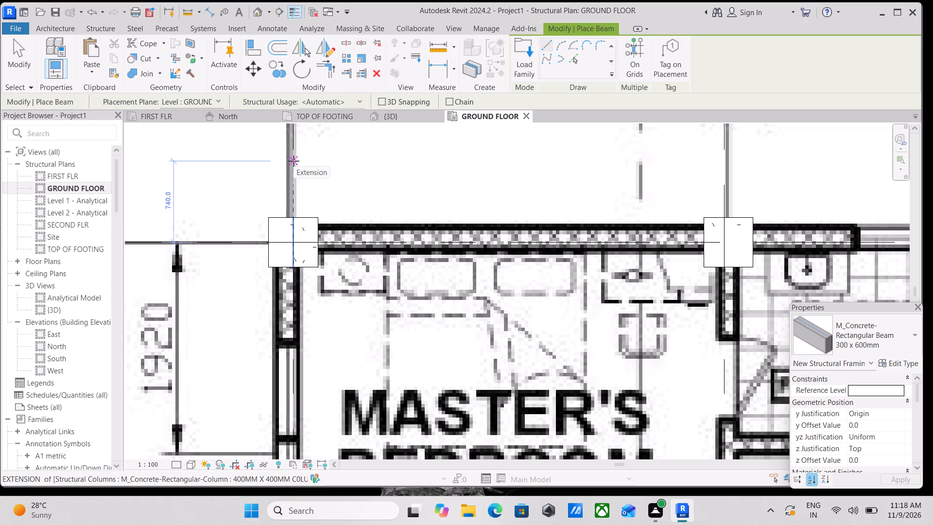
pyautogui.scroll(-2, 335, 266)
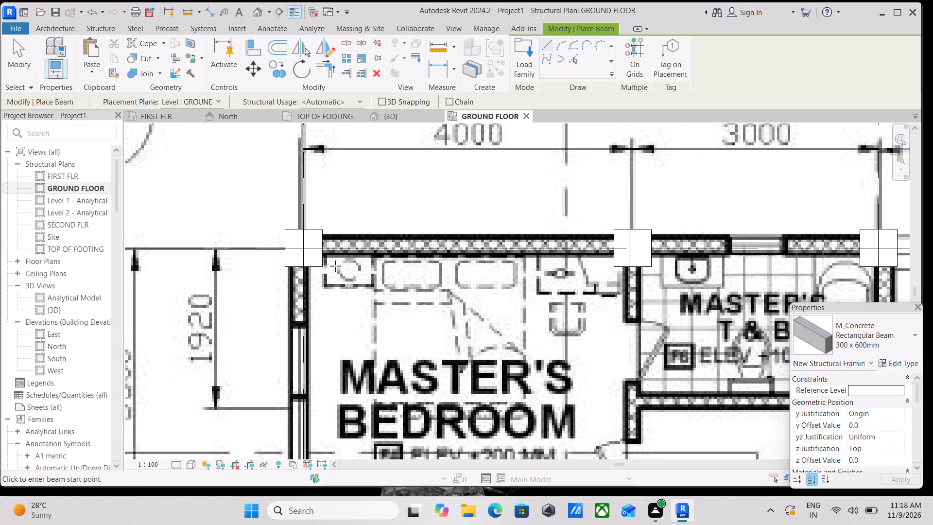
pyautogui.moveTo(335, 266); pyautogui.dragTo(323, 204, button='middle')
pyautogui.scroll(3, 311, 212)
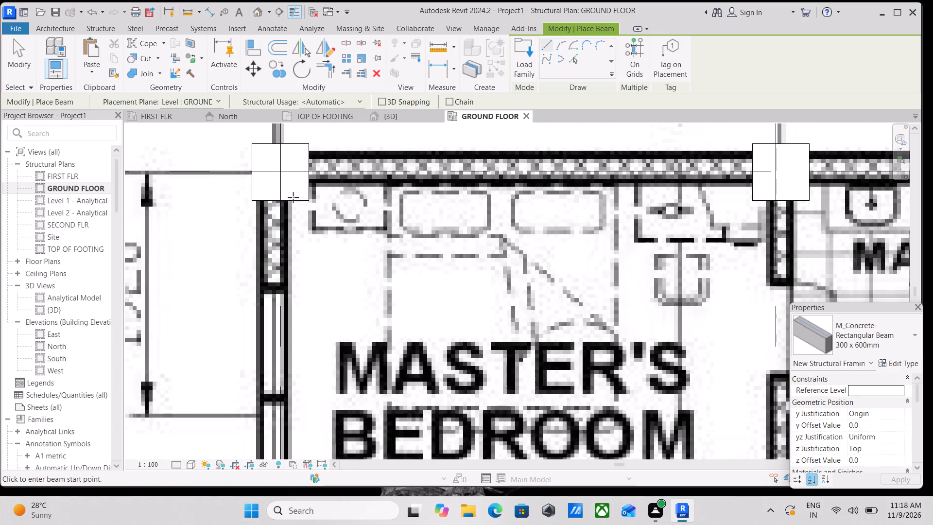
pyautogui.scroll(6, 287, 193)
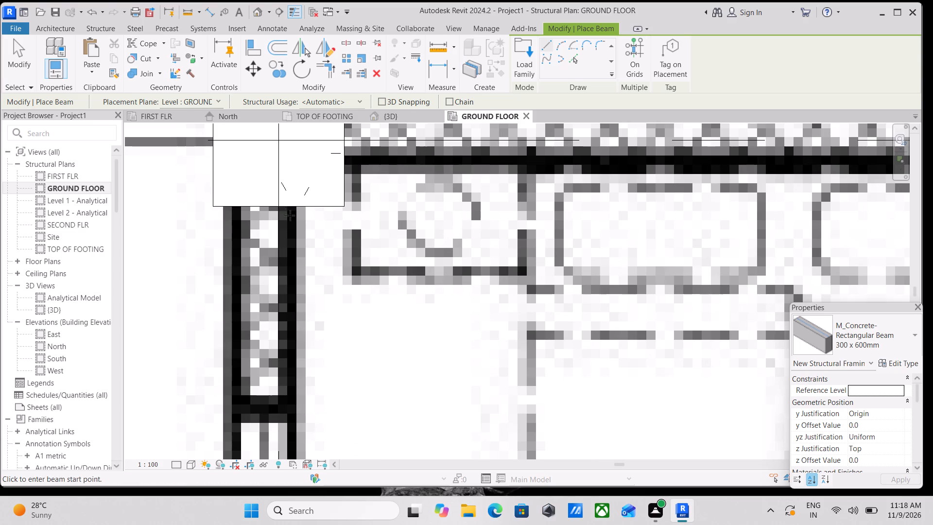
pyautogui.click(279, 203)
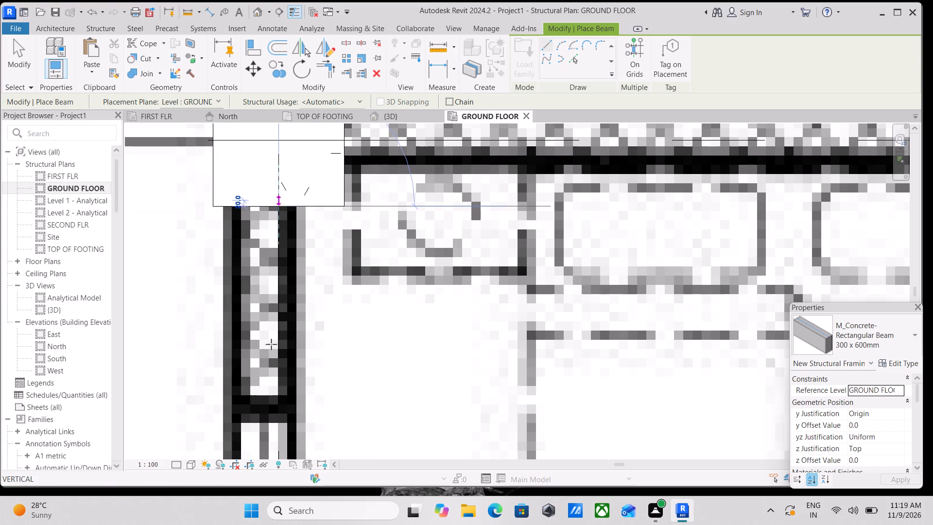
pyautogui.scroll(-2, 273, 356)
pyautogui.moveTo(273, 356); pyautogui.dragTo(271, 209, button='middle')
pyautogui.scroll(-4, 247, 408)
pyautogui.moveTo(248, 398); pyautogui.dragTo(303, 176, button='middle')
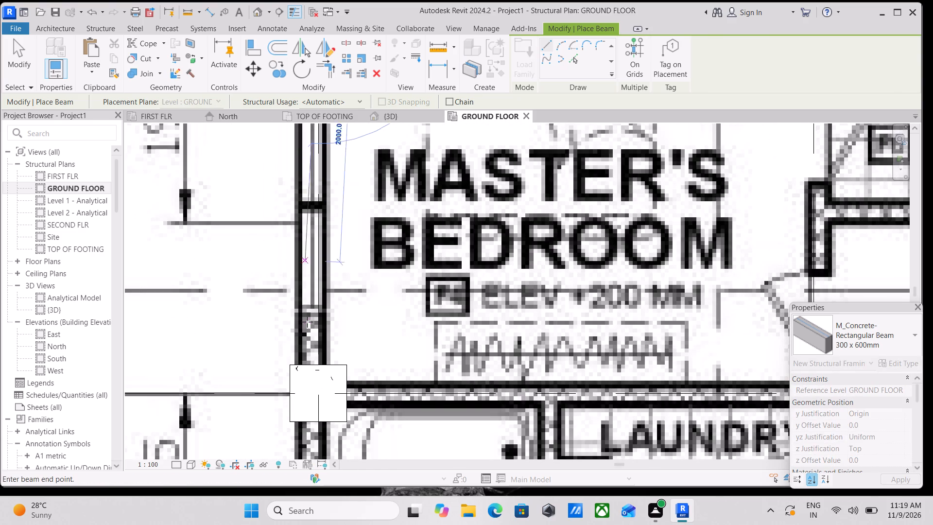
pyautogui.click(323, 367)
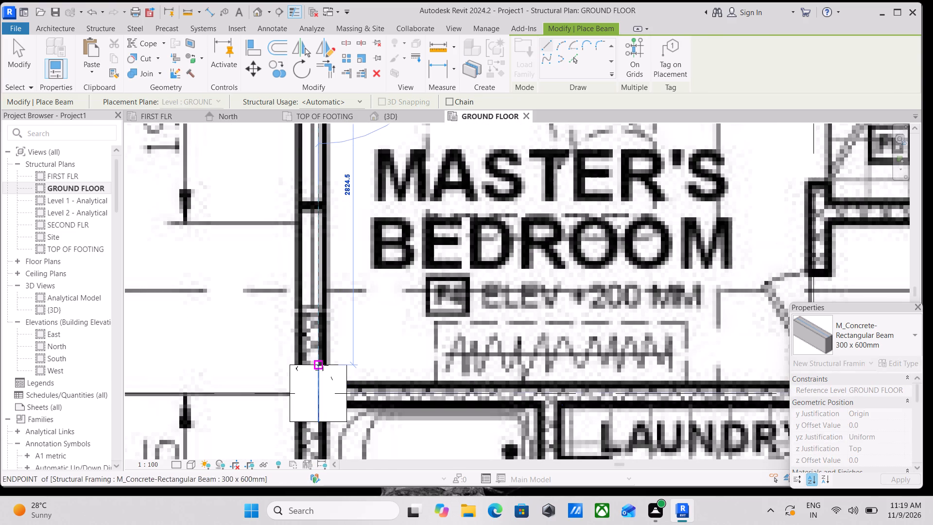
# Place a 300 x 600mm concrete beam on grid 1 from the column at grid B to the column at grid E.
pyautogui.scroll(-7, 323, 364)
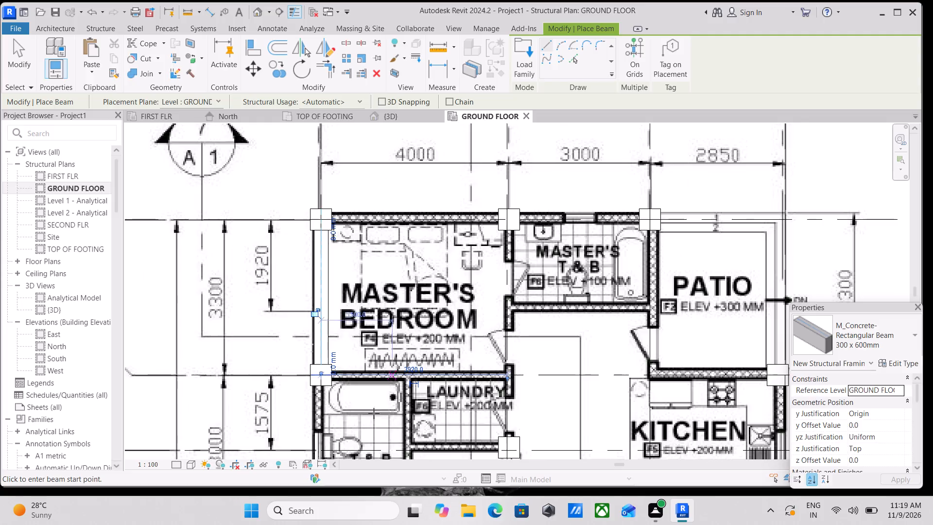
pyautogui.scroll(2, 327, 399)
pyautogui.scroll(-2, 325, 402)
pyautogui.moveTo(325, 402); pyautogui.dragTo(367, 240, button='middle')
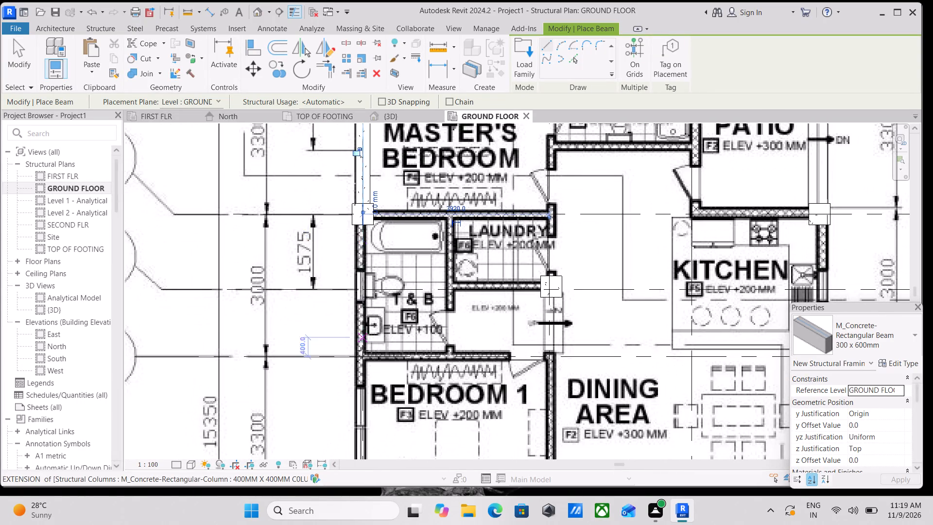
pyautogui.scroll(-4, 363, 350)
pyautogui.scroll(-2, 421, 390)
pyautogui.moveTo(421, 390); pyautogui.dragTo(422, 364, button='middle')
pyautogui.scroll(3, 417, 246)
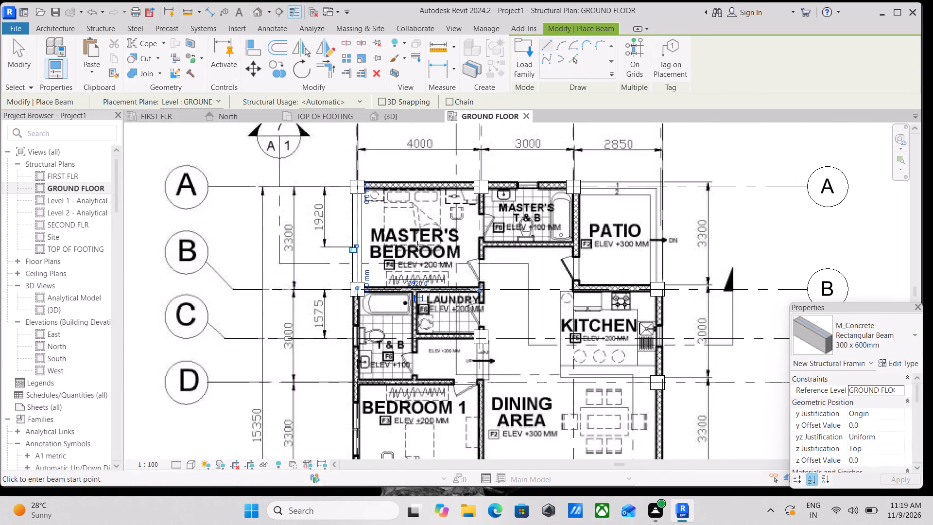
pyautogui.scroll(2, 396, 259)
pyautogui.scroll(3, 338, 330)
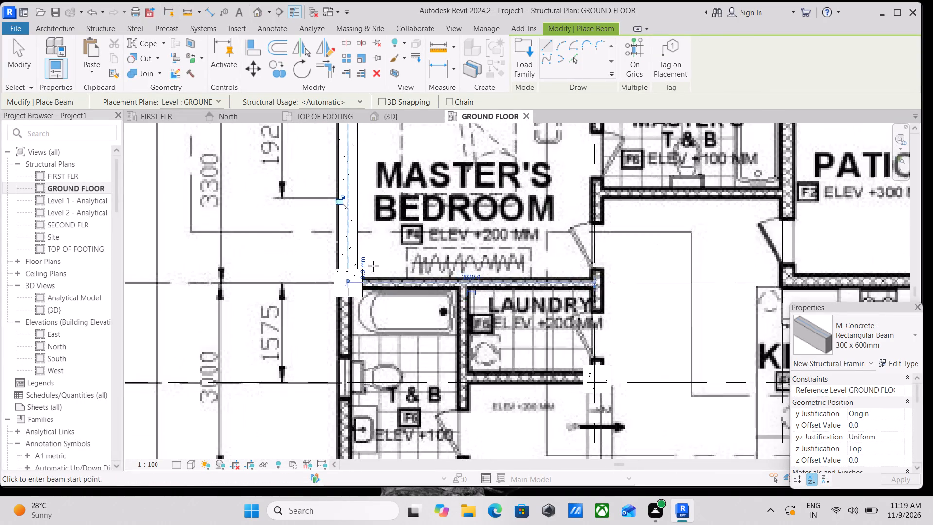
pyautogui.scroll(3, 373, 266)
pyautogui.scroll(3, 336, 310)
pyautogui.click(339, 313)
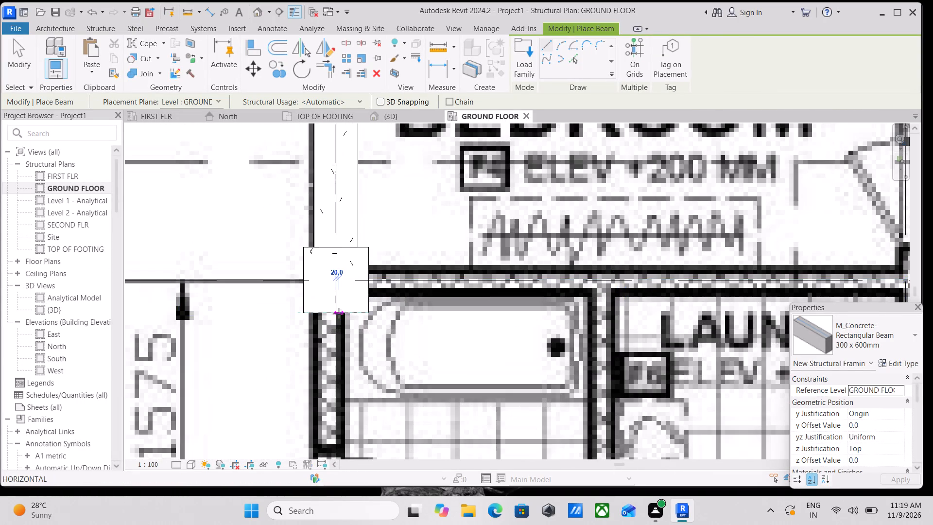
pyautogui.scroll(-3, 372, 418)
pyautogui.moveTo(368, 413); pyautogui.dragTo(351, 287, button='middle')
pyautogui.scroll(-3, 333, 361)
pyautogui.moveTo(333, 361); pyautogui.dragTo(313, 260, button='middle')
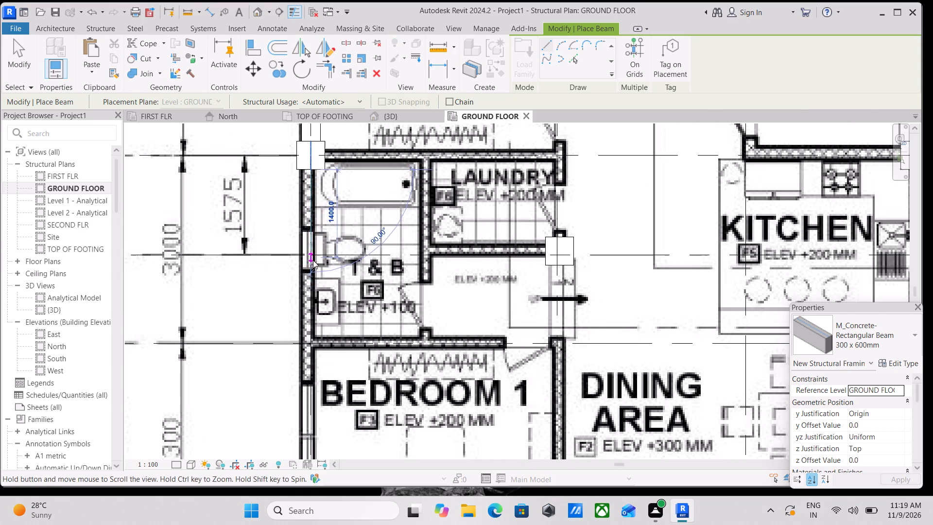
pyautogui.moveTo(318, 335); pyautogui.dragTo(304, 245, button='middle')
pyautogui.scroll(-3, 291, 318)
pyautogui.moveTo(291, 319); pyautogui.dragTo(299, 240, button='middle')
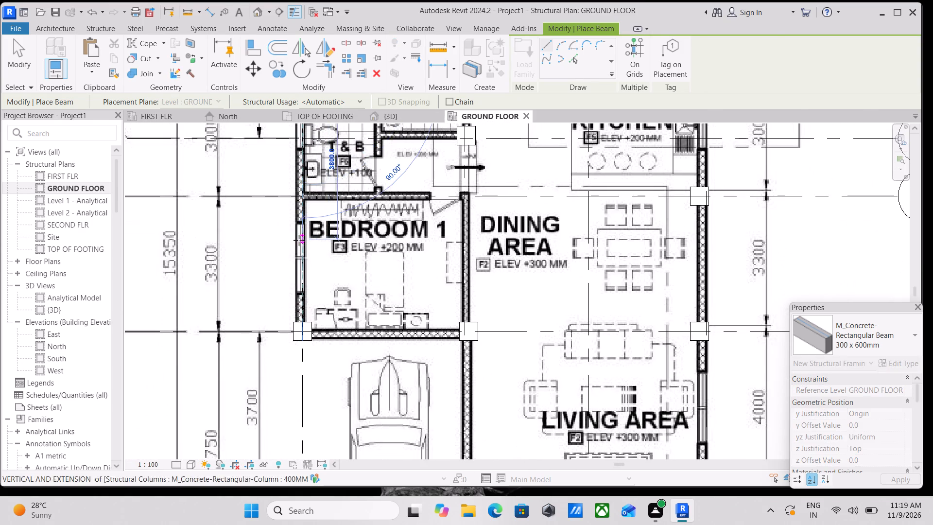
pyautogui.scroll(3, 299, 329)
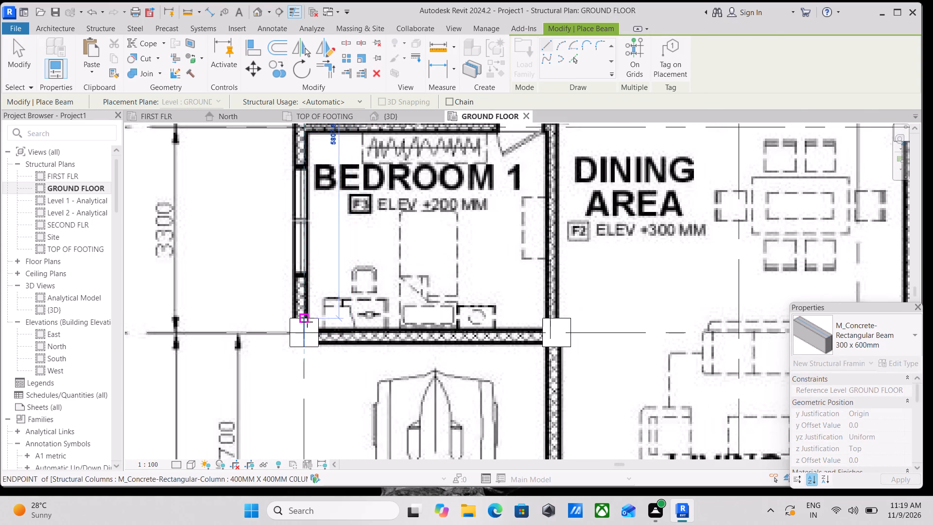
pyautogui.click(307, 321)
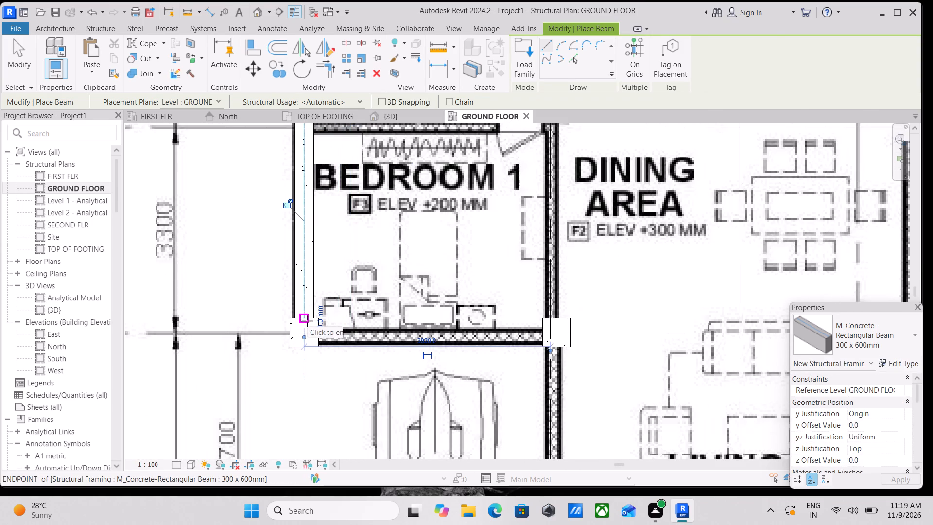
pyautogui.press('Escape')
# Place a 300 x 600mm concrete beam on grid E between the columns at grids 1 and 2, along Bedroom 1's carport-side wall.
pyautogui.scroll(8, 331, 342)
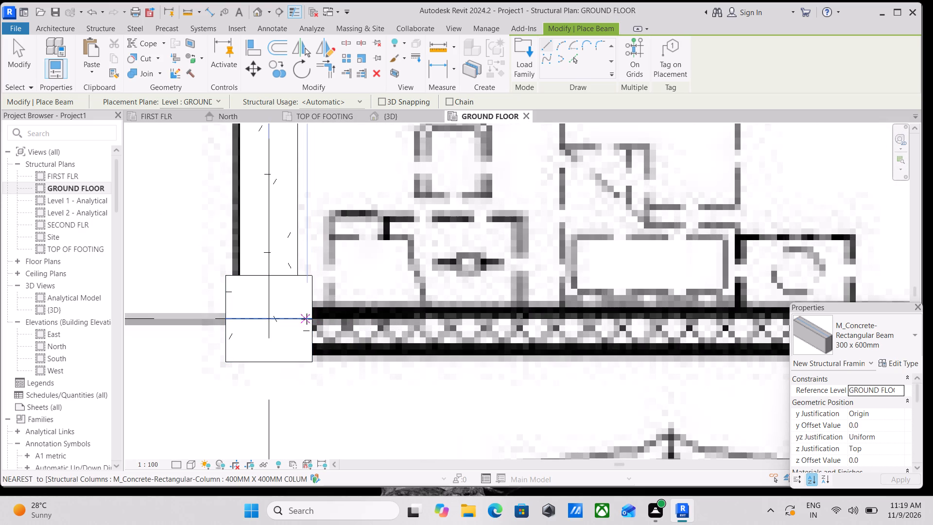
pyautogui.click(310, 317)
pyautogui.scroll(-1, 565, 314)
pyautogui.moveTo(565, 314); pyautogui.dragTo(340, 313, button='middle')
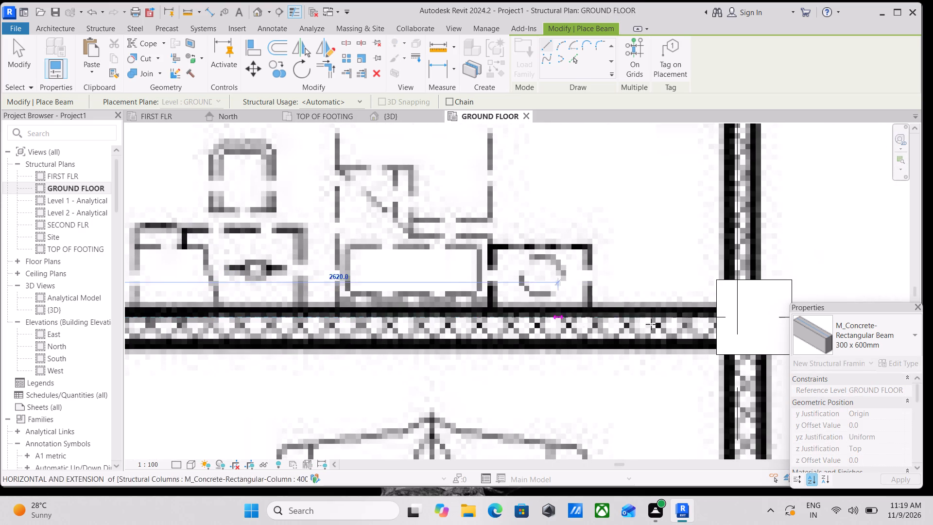
pyautogui.scroll(-1, 649, 325)
pyautogui.moveTo(649, 325); pyautogui.dragTo(477, 332, button='middle')
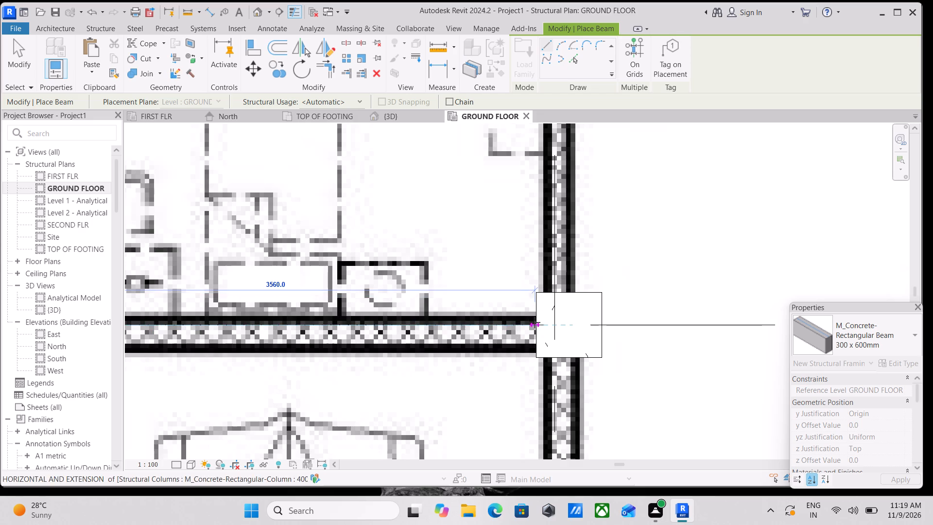
pyautogui.click(540, 323)
pyautogui.scroll(-2, 540, 323)
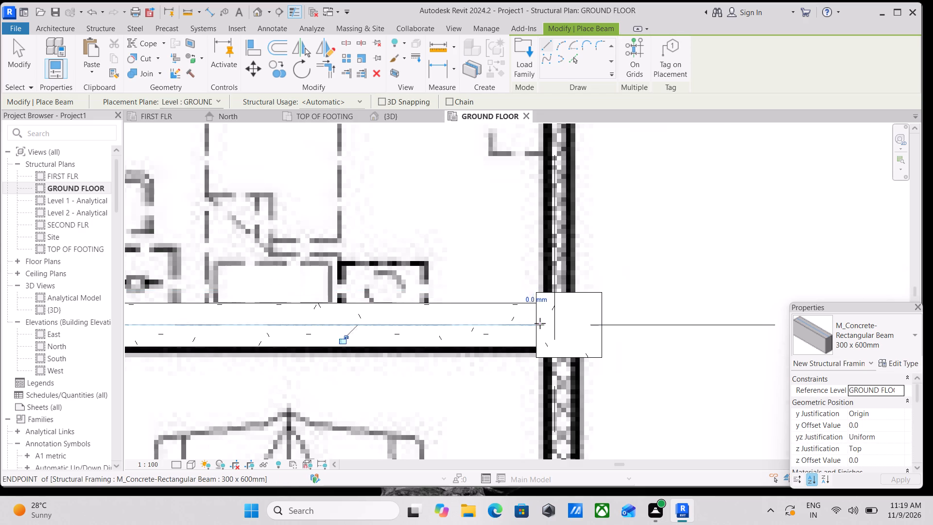
pyautogui.scroll(-4, 540, 323)
pyautogui.press('Escape')
# Place a 300 x 600mm concrete beam on grid 2 between the columns at grids E and F, between carport and living area.
pyautogui.scroll(-2, 605, 308)
pyautogui.moveTo(605, 308); pyautogui.dragTo(464, 312, button='middle')
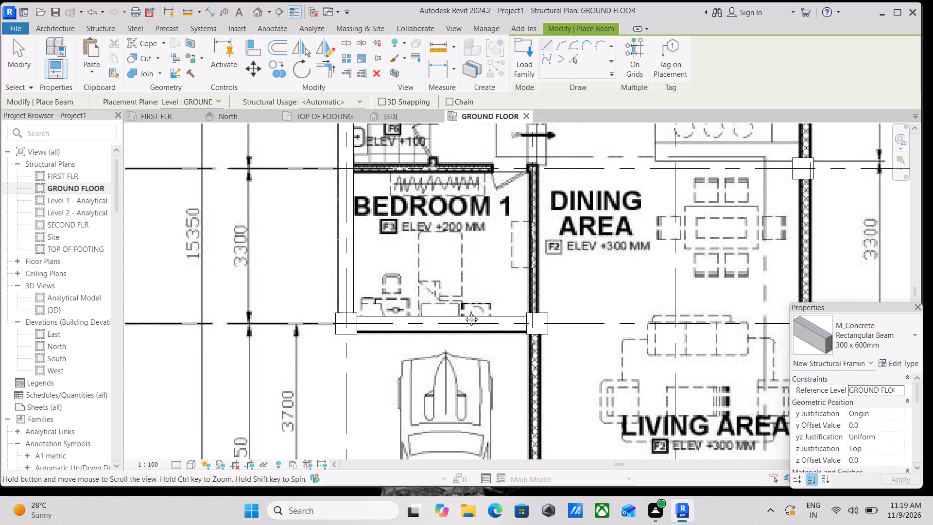
pyautogui.moveTo(464, 312); pyautogui.dragTo(437, 312, button='middle')
pyautogui.scroll(-7, 437, 312)
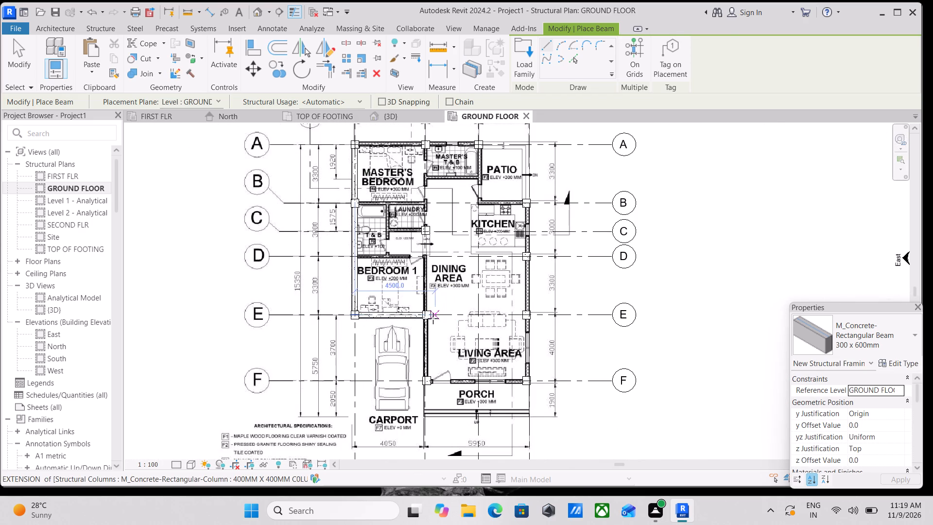
pyautogui.scroll(11, 433, 318)
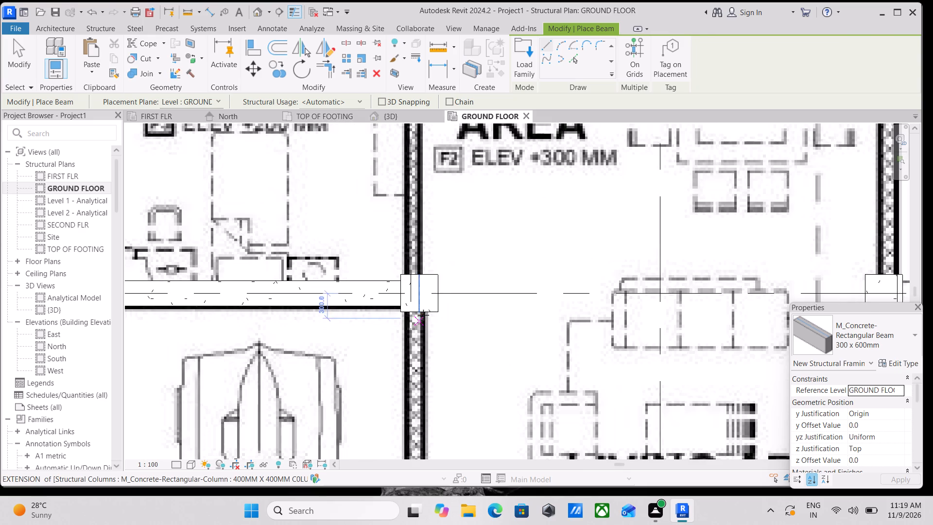
pyautogui.click(421, 311)
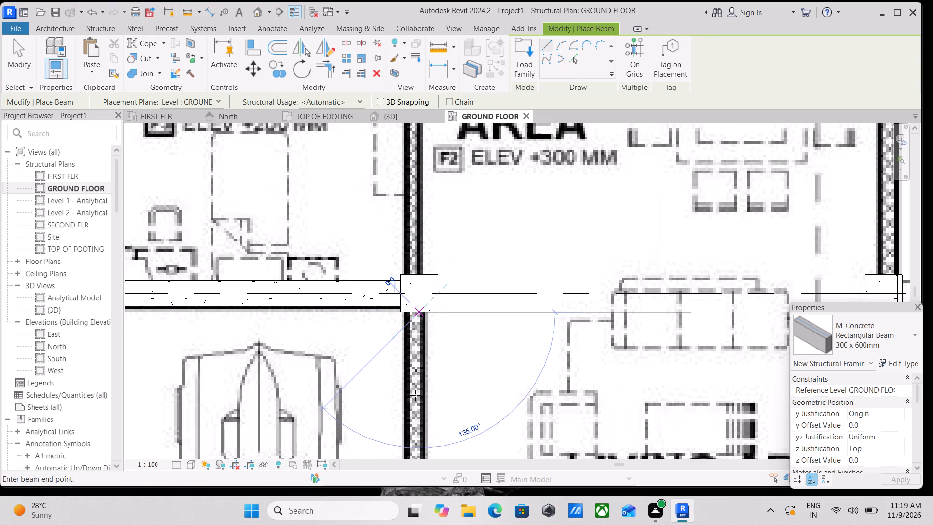
pyautogui.scroll(-1, 426, 418)
pyautogui.moveTo(426, 418); pyautogui.dragTo(420, 321, button='middle')
pyautogui.scroll(-3, 413, 399)
pyautogui.moveTo(413, 399); pyautogui.dragTo(417, 350, button='middle')
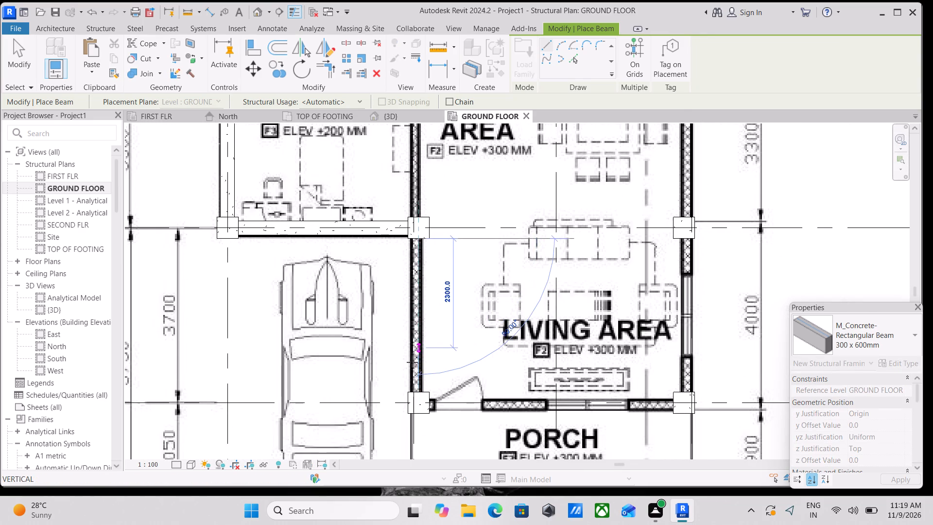
pyautogui.scroll(2, 411, 391)
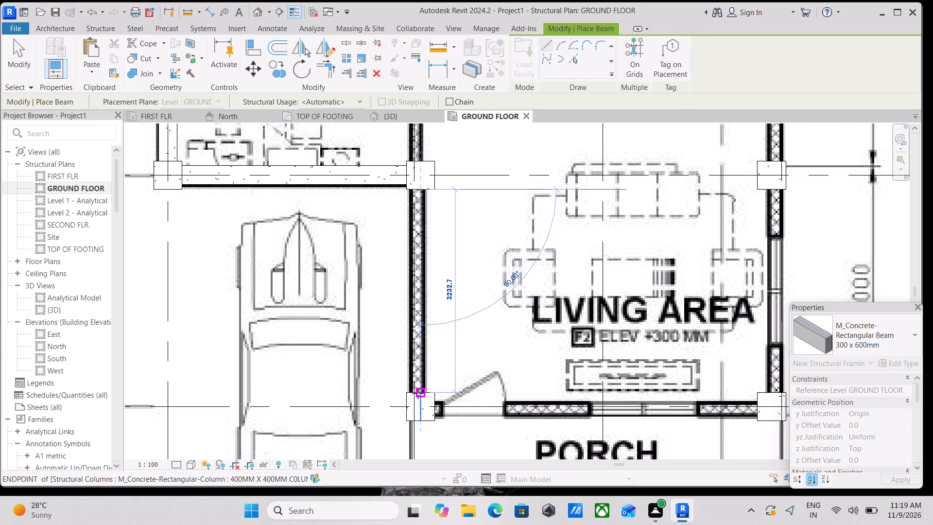
pyautogui.click(418, 393)
pyautogui.press('Escape')
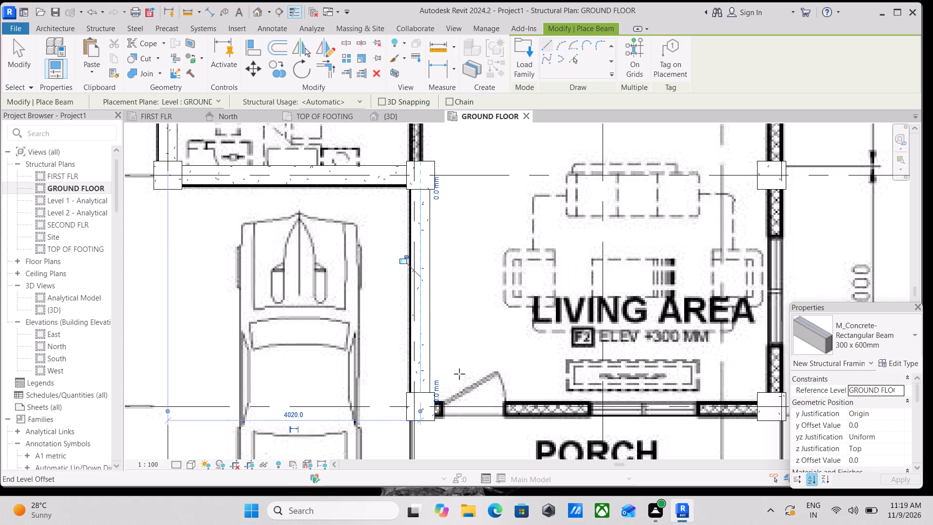
# Place a 300 x 600mm concrete beam on grid F between the columns at grids 2 and 4, between living area and porch.
pyautogui.scroll(-3, 550, 366)
pyautogui.moveTo(557, 368); pyautogui.dragTo(381, 369, button='middle')
pyautogui.scroll(2, 313, 381)
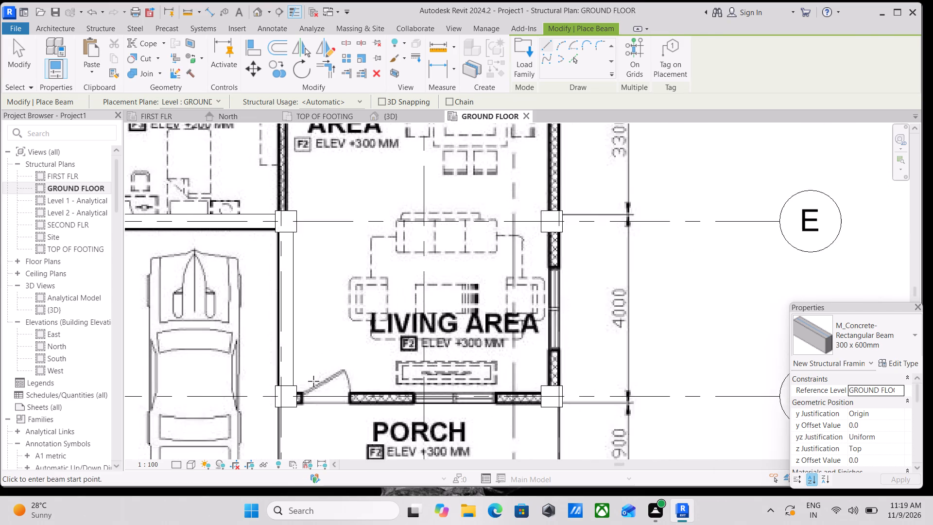
pyautogui.scroll(5, 313, 381)
pyautogui.click(282, 406)
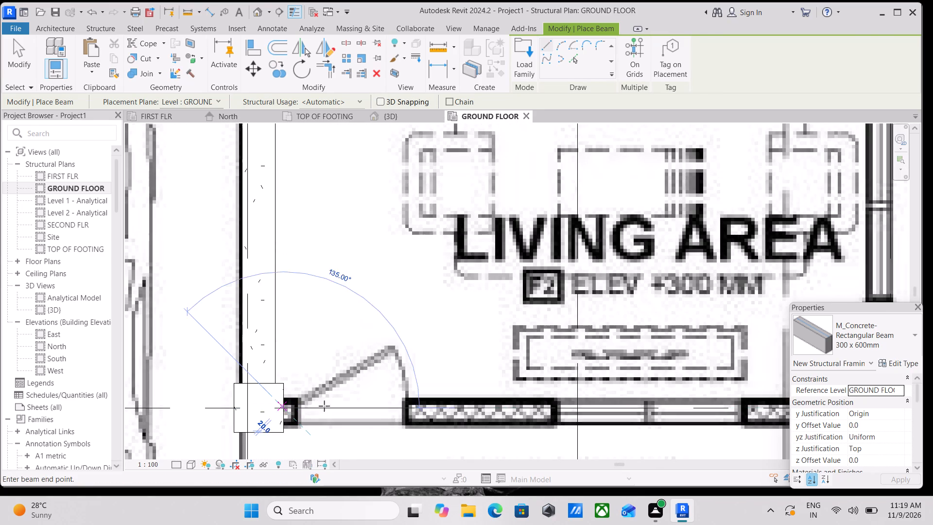
pyautogui.scroll(-1, 453, 404)
pyautogui.moveTo(453, 404); pyautogui.dragTo(334, 403, button='middle')
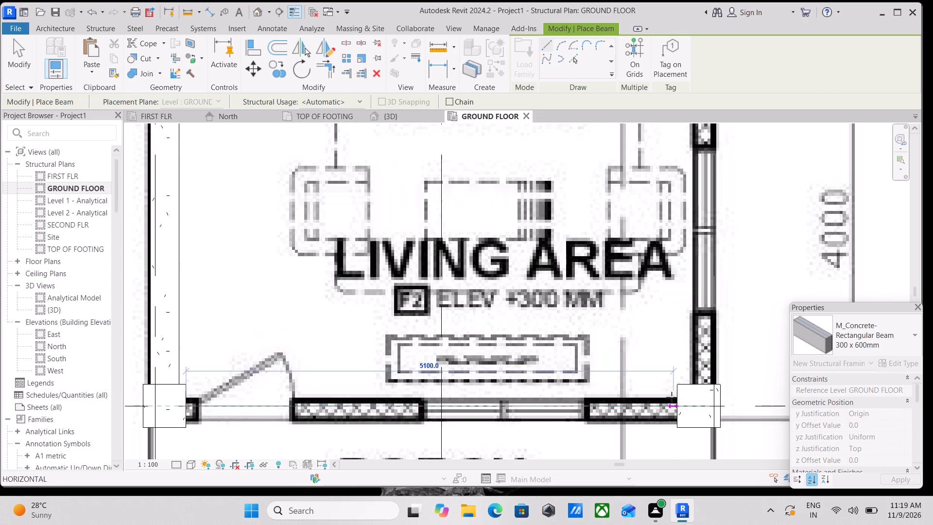
pyautogui.scroll(-2, 672, 397)
pyautogui.moveTo(672, 397); pyautogui.dragTo(611, 398, button='middle')
pyautogui.scroll(3, 618, 410)
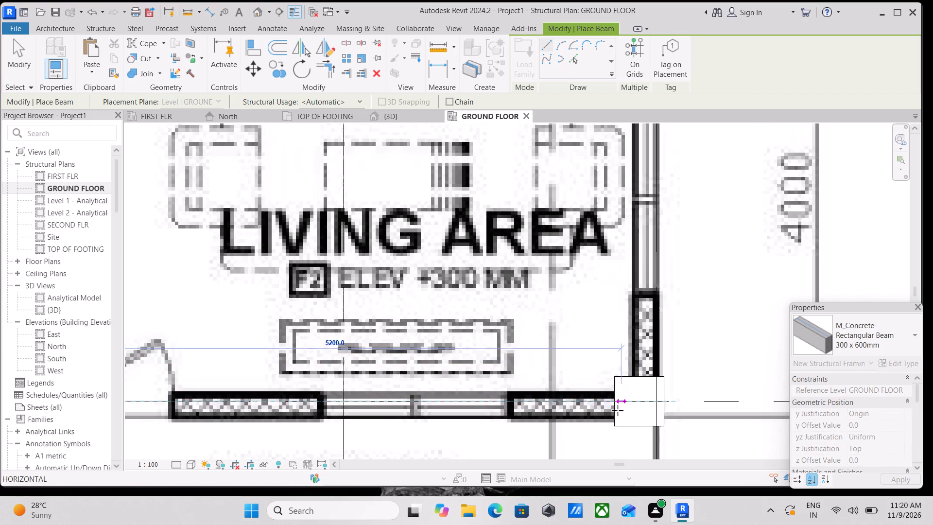
pyautogui.scroll(3, 615, 399)
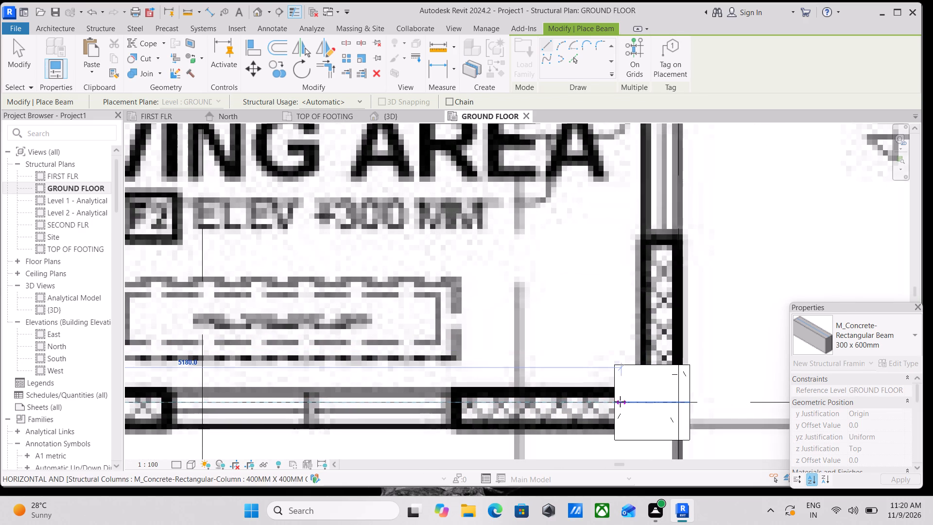
pyautogui.click(616, 402)
pyautogui.press('Escape')
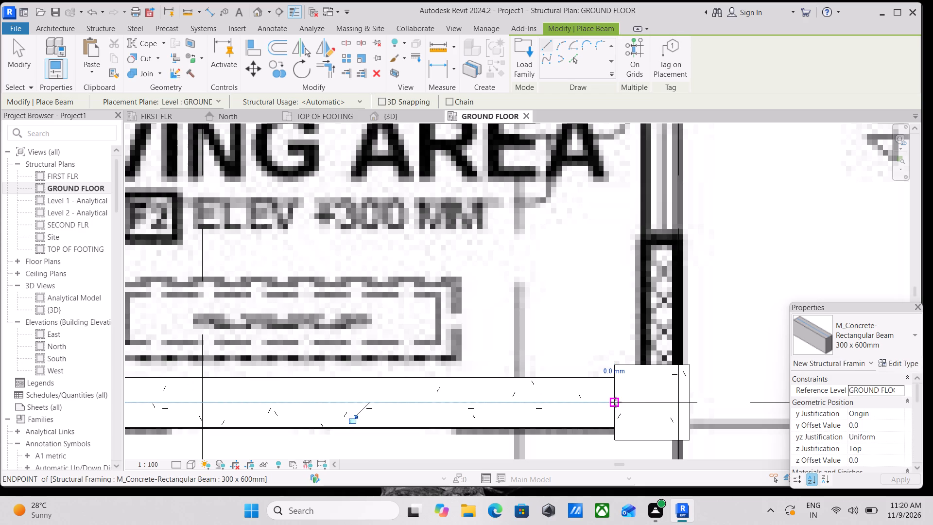
# Place a 300 x 600mm concrete beam on grid 4 between the columns at grids F and E, along the living area's outer wall.
pyautogui.scroll(-4, 689, 313)
pyautogui.moveTo(653, 356); pyautogui.dragTo(618, 420, button='middle')
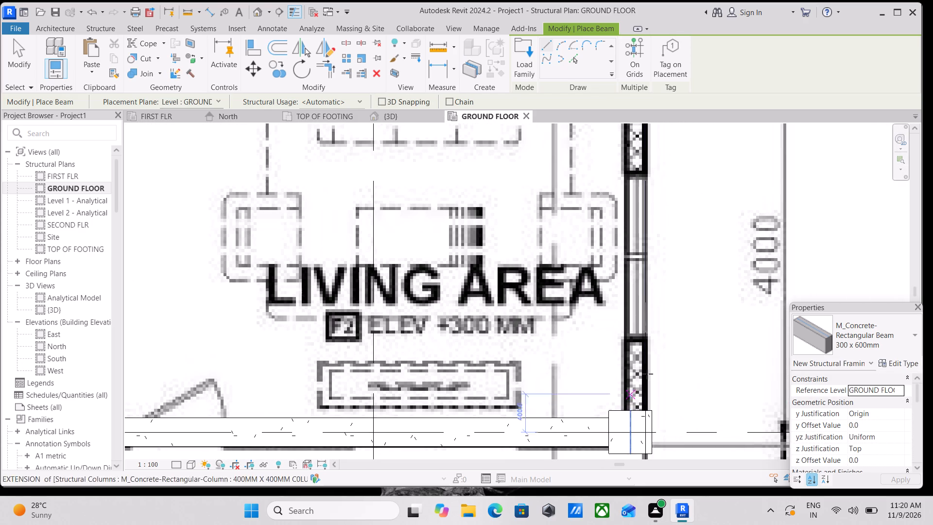
pyautogui.scroll(3, 631, 414)
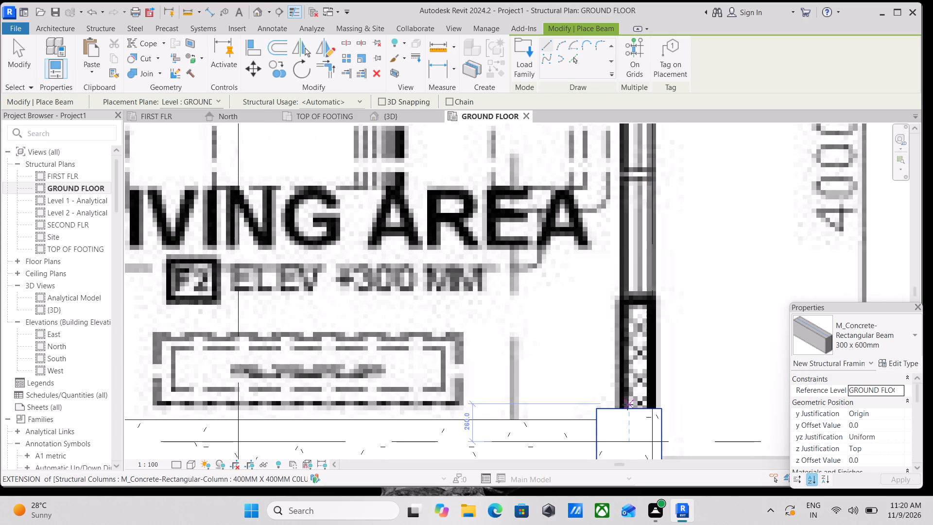
pyautogui.click(628, 409)
pyautogui.scroll(-3, 622, 254)
pyautogui.moveTo(622, 254); pyautogui.dragTo(659, 426, button='middle')
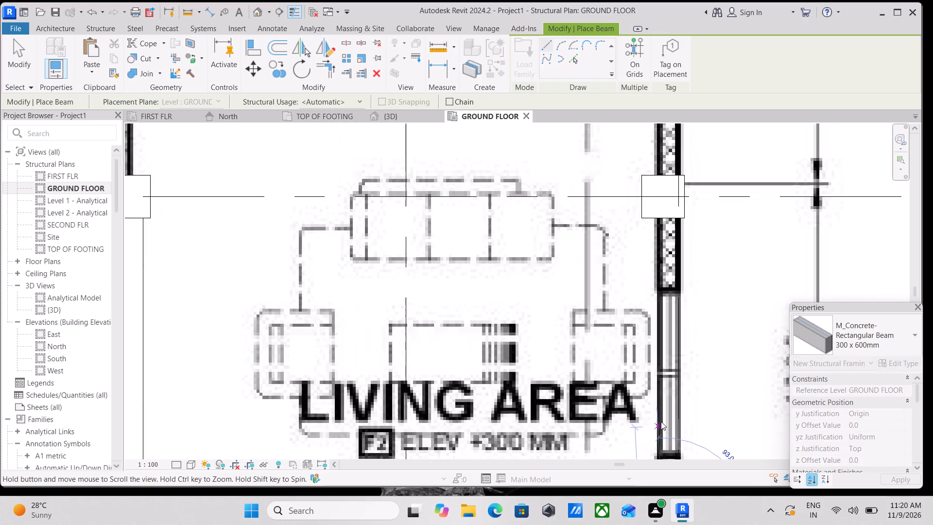
pyautogui.scroll(-1, 686, 268)
pyautogui.moveTo(686, 268); pyautogui.dragTo(667, 312, button='middle')
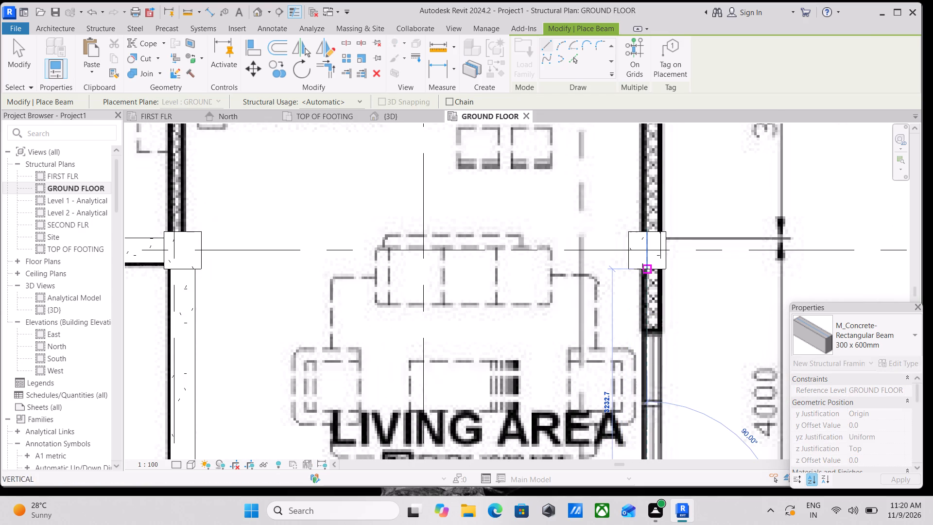
pyautogui.click(644, 268)
pyautogui.press('Escape')
# Place a 300 x 600mm concrete beam on grid 4 between the columns at grids E and D, along the dining area's outer wall.
pyautogui.scroll(-4, 667, 265)
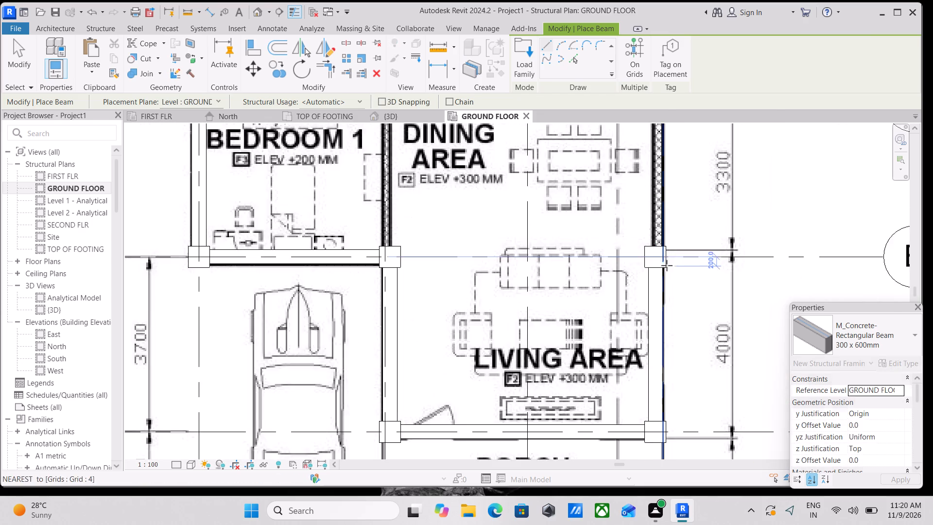
pyautogui.moveTo(667, 265); pyautogui.dragTo(562, 376, button='middle')
pyautogui.scroll(-3, 575, 300)
pyautogui.moveTo(575, 300); pyautogui.dragTo(552, 340, button='middle')
pyautogui.scroll(3, 522, 392)
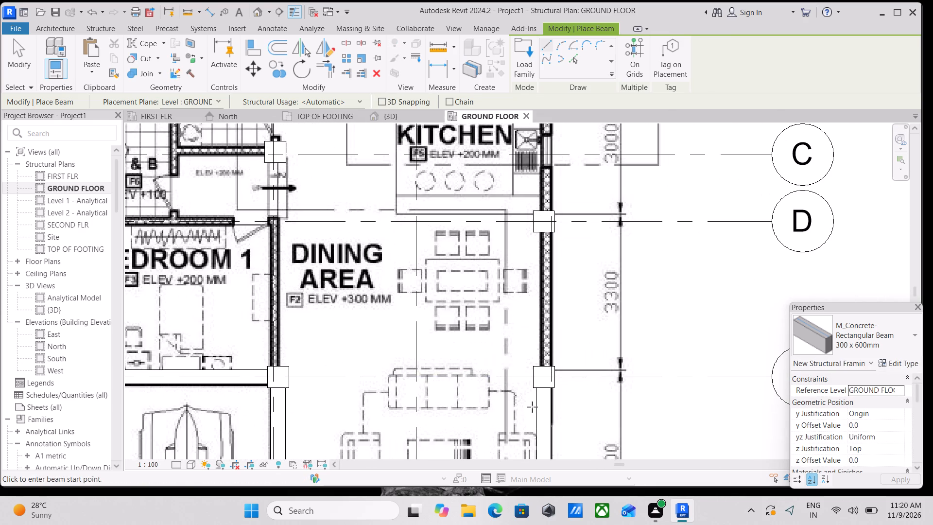
pyautogui.scroll(7, 547, 365)
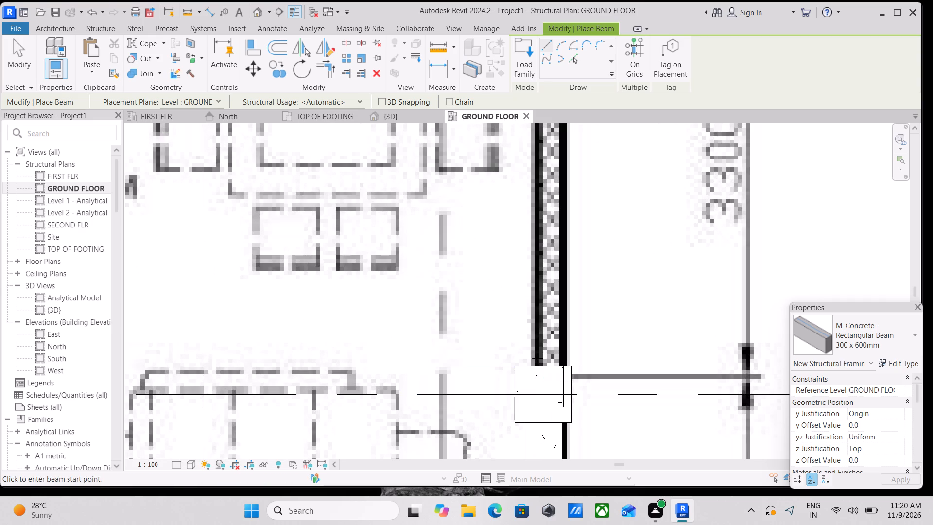
pyautogui.click(541, 367)
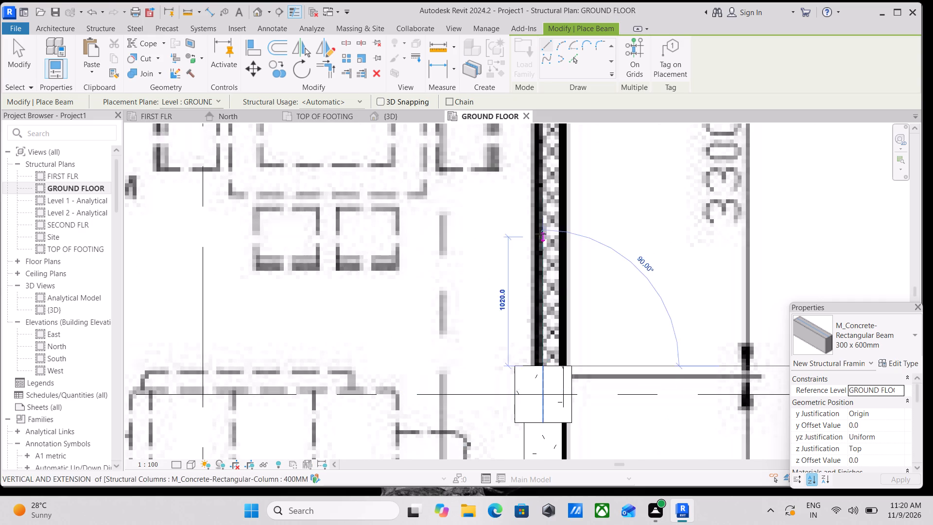
pyautogui.scroll(-2, 540, 234)
pyautogui.moveTo(540, 234); pyautogui.dragTo(552, 455, button='middle')
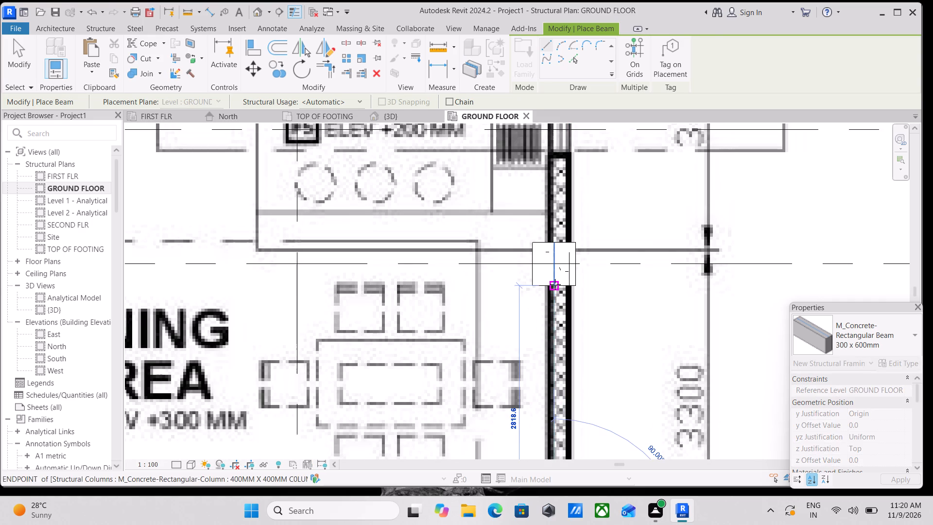
pyautogui.click(555, 284)
pyautogui.press('Escape')
# Place a 300 x 600mm concrete beam on grid 4 from the column at grid D to the column at grid B, along the kitchen.
pyautogui.scroll(-2, 559, 281)
pyautogui.moveTo(559, 281); pyautogui.dragTo(557, 349, button='middle')
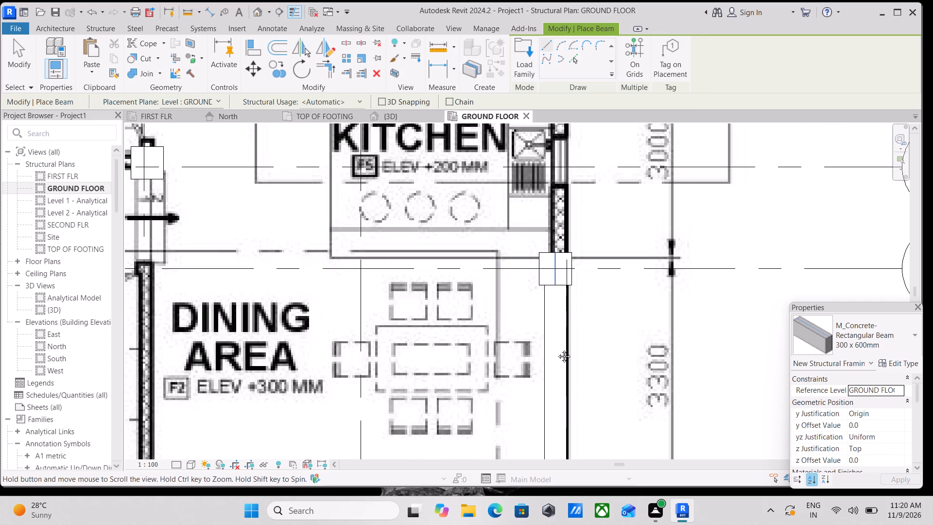
pyautogui.moveTo(557, 349); pyautogui.dragTo(555, 419, button='middle')
pyautogui.scroll(3, 547, 323)
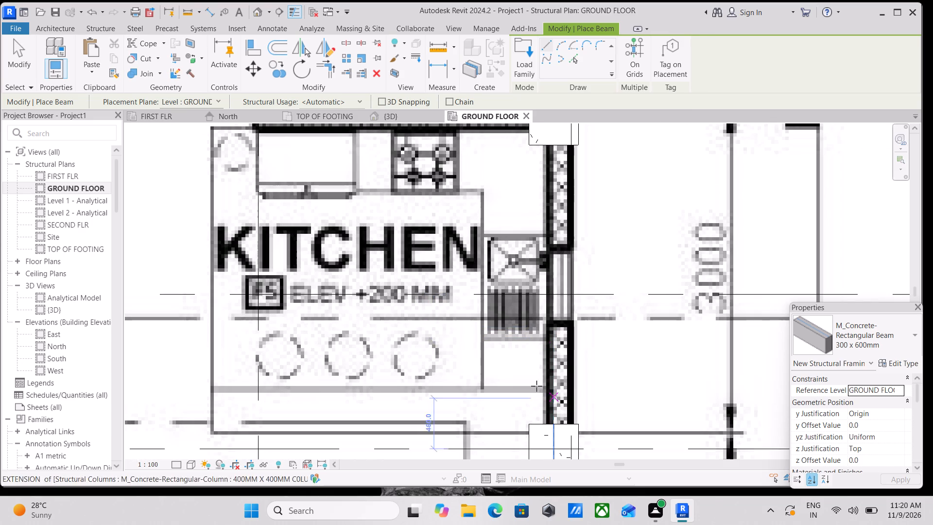
pyautogui.click(558, 428)
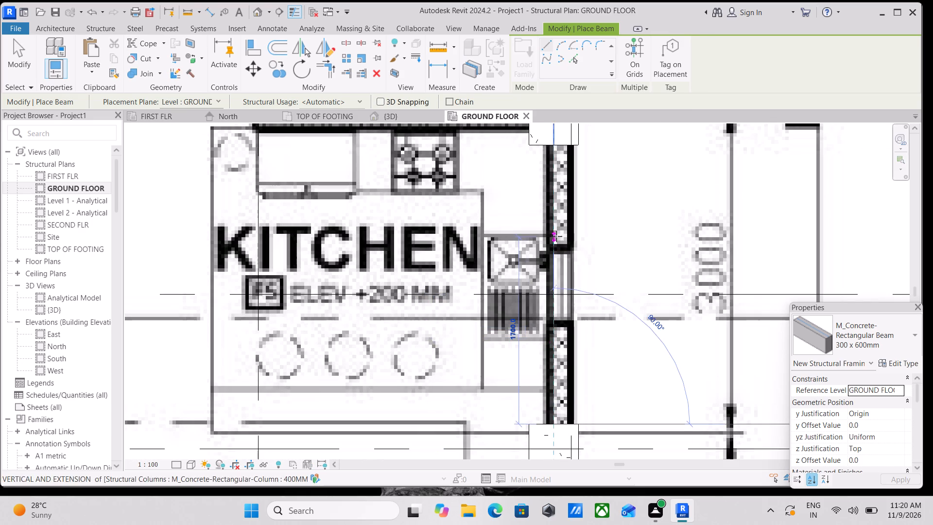
pyautogui.moveTo(556, 236); pyautogui.dragTo(566, 323, button='middle')
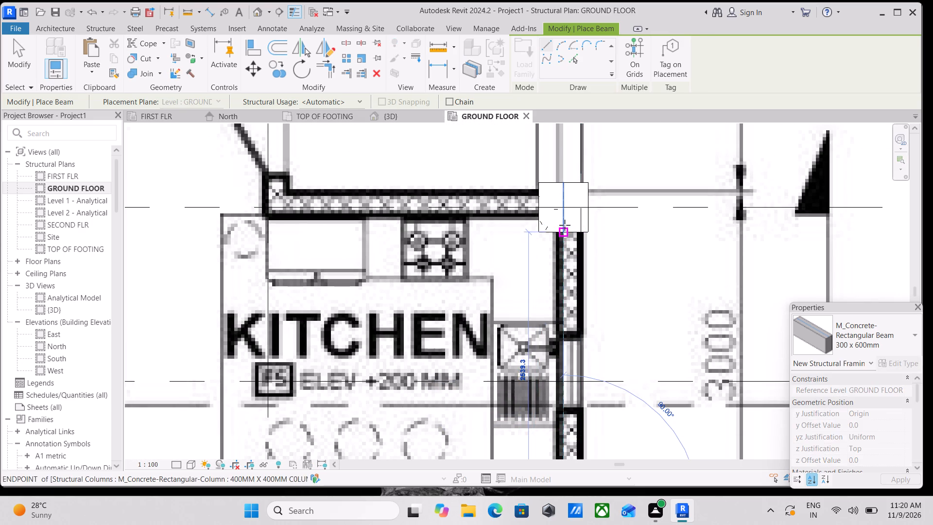
pyautogui.click(562, 229)
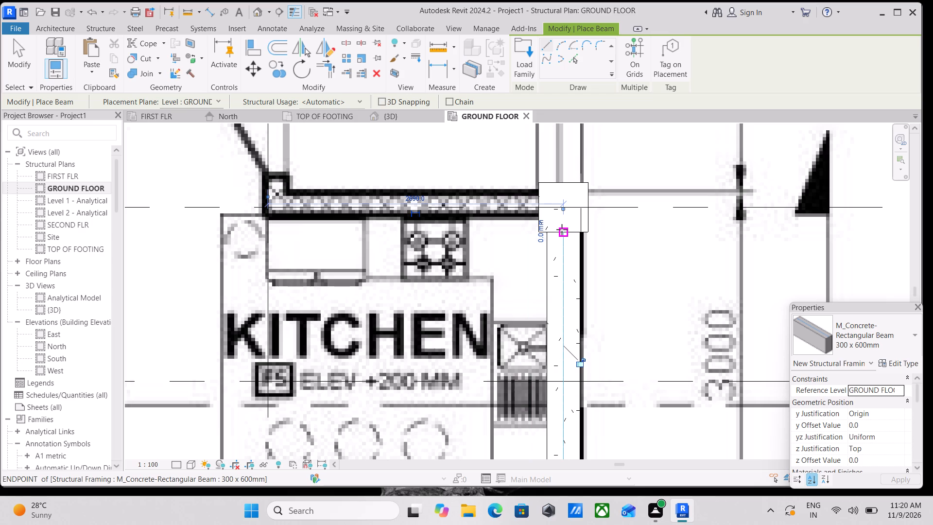
pyautogui.press('Escape')
# Place a 300 x 600mm concrete beam on grid E between the columns at grids 2 and 4, between dining and living areas.
pyautogui.scroll(-4, 562, 229)
pyautogui.moveTo(562, 229); pyautogui.dragTo(559, 352, button='middle')
pyautogui.scroll(-3, 559, 323)
pyautogui.moveTo(559, 323); pyautogui.dragTo(573, 245, button='middle')
pyautogui.scroll(-2, 530, 269)
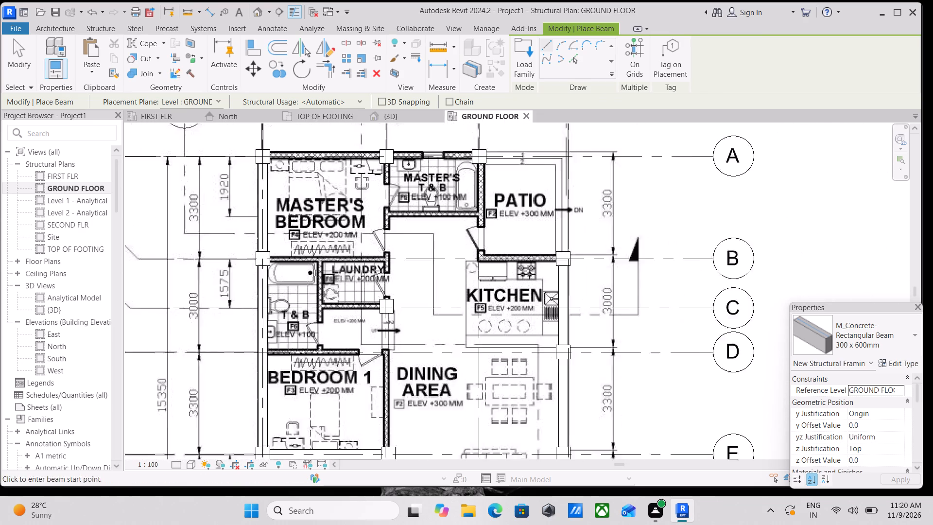
pyautogui.scroll(-1, 528, 271)
pyautogui.moveTo(528, 271); pyautogui.dragTo(550, 226, button='middle')
pyautogui.scroll(3, 501, 359)
pyautogui.scroll(-2, 416, 382)
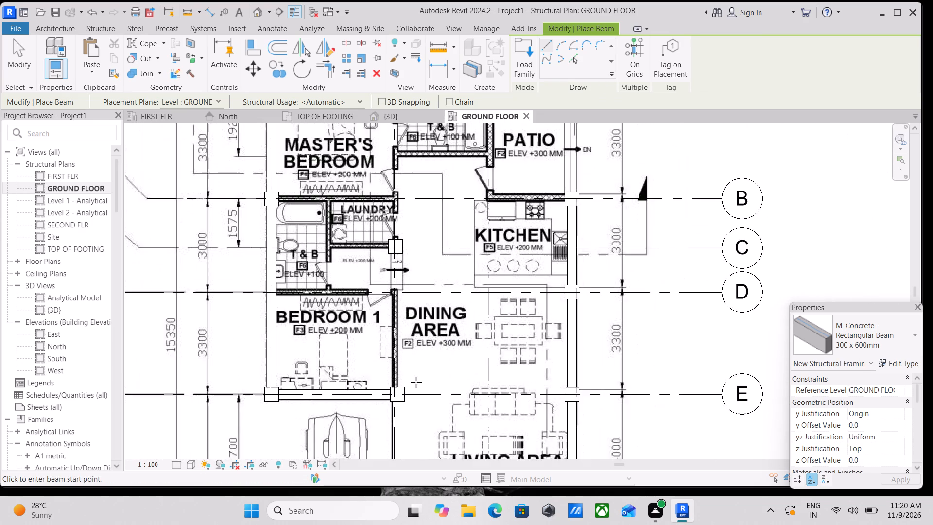
pyautogui.moveTo(416, 382); pyautogui.dragTo(448, 251, button='middle')
pyautogui.moveTo(432, 255); pyautogui.dragTo(438, 359, button='middle')
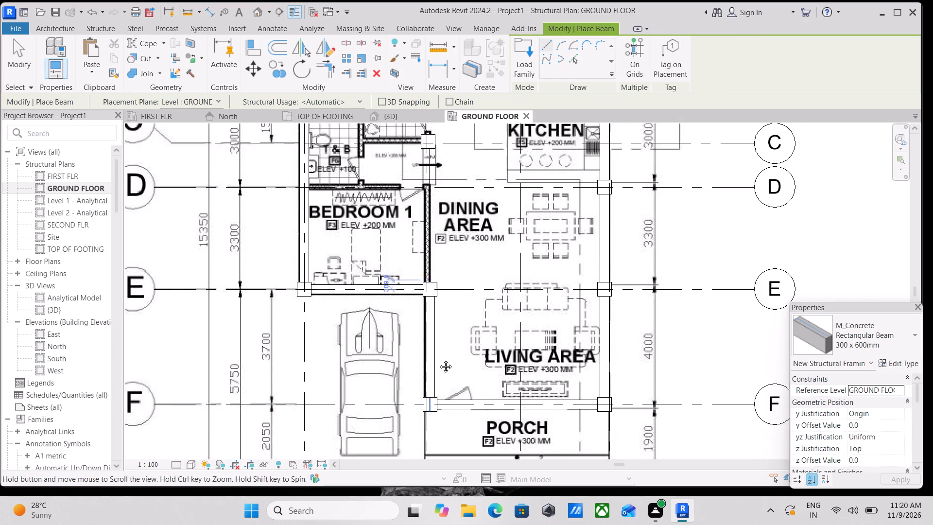
pyautogui.moveTo(438, 359); pyautogui.dragTo(461, 439, button='middle')
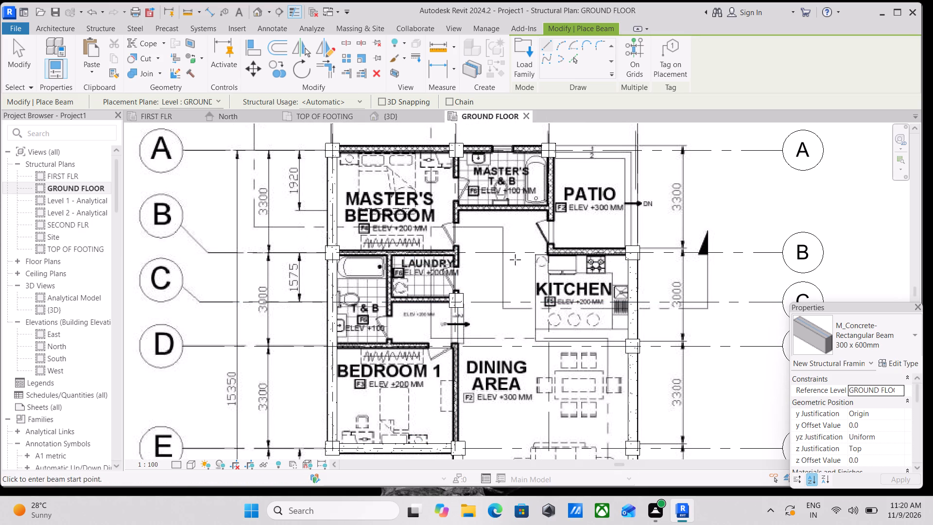
pyautogui.scroll(-3, 475, 284)
pyautogui.moveTo(475, 284); pyautogui.dragTo(500, 151, button='middle')
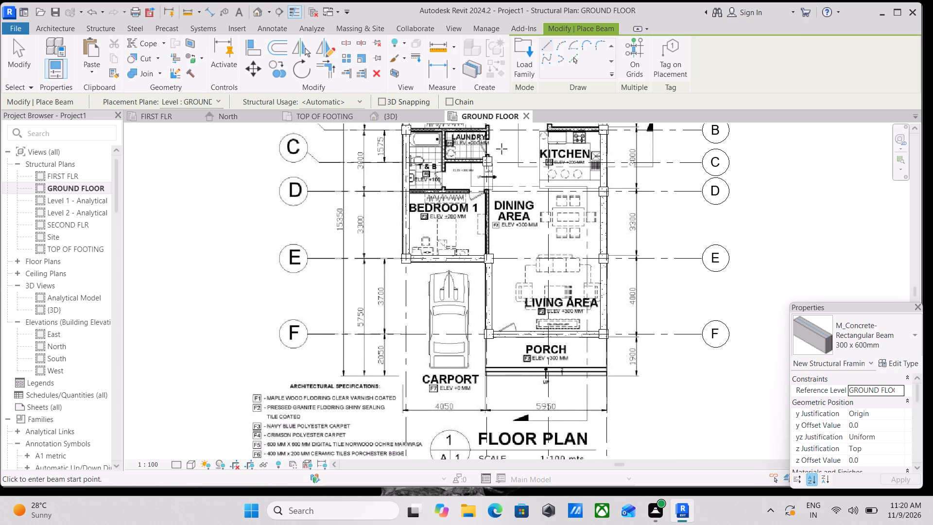
pyautogui.scroll(4, 507, 251)
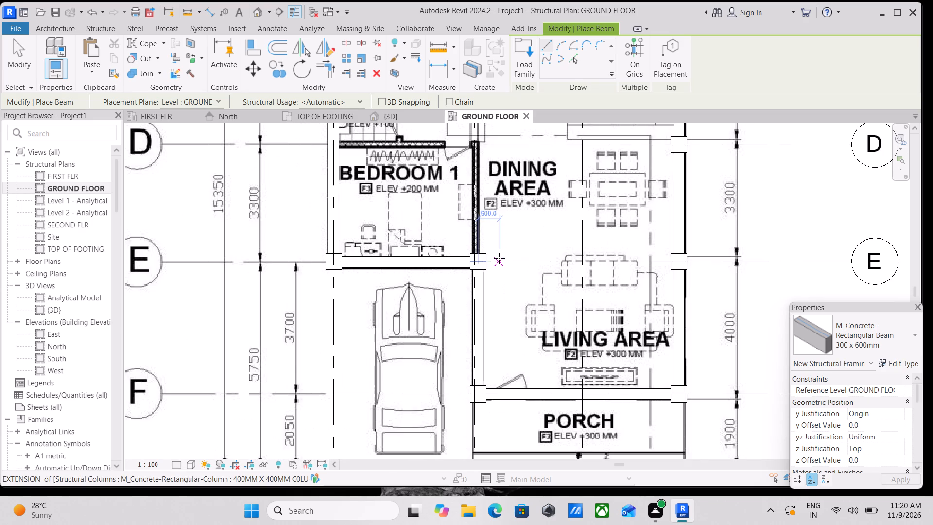
pyautogui.scroll(6, 496, 254)
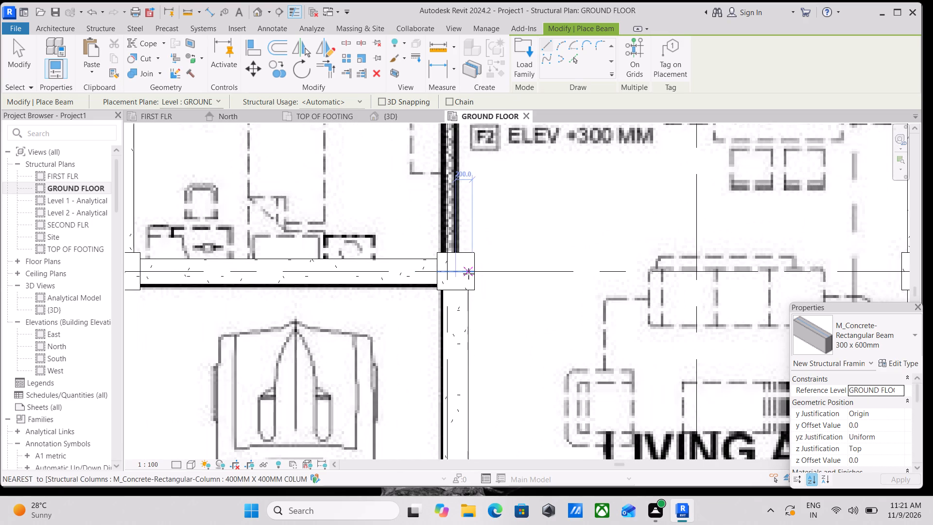
pyautogui.click(475, 269)
pyautogui.moveTo(601, 234); pyautogui.dragTo(182, 240, button='middle')
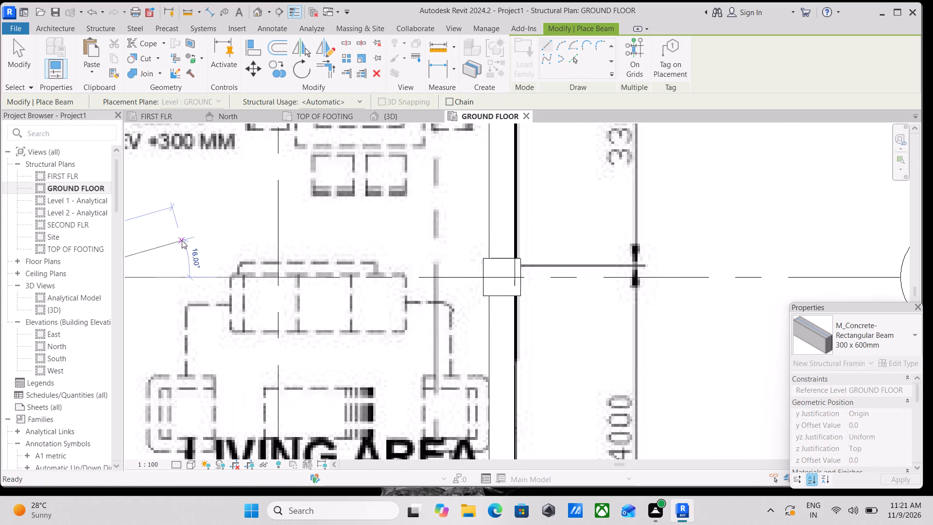
pyautogui.click(486, 280)
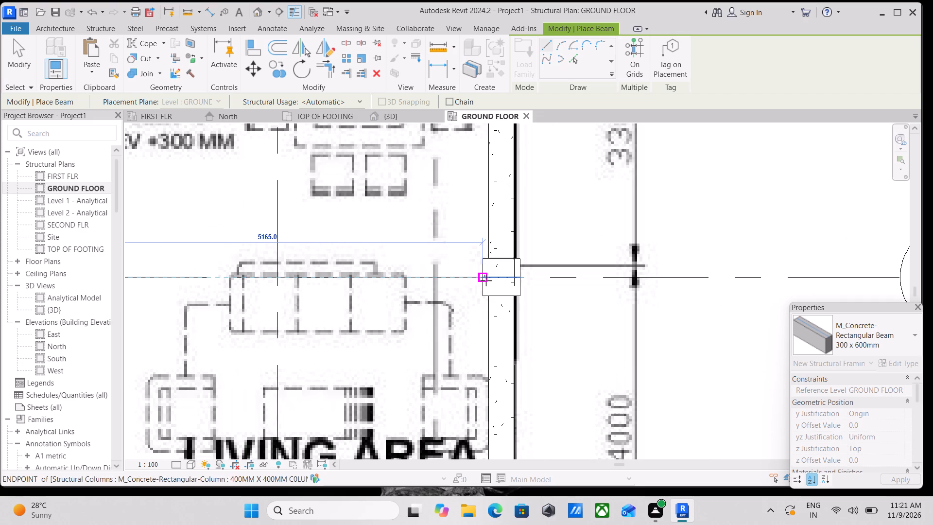
pyautogui.press('Escape')
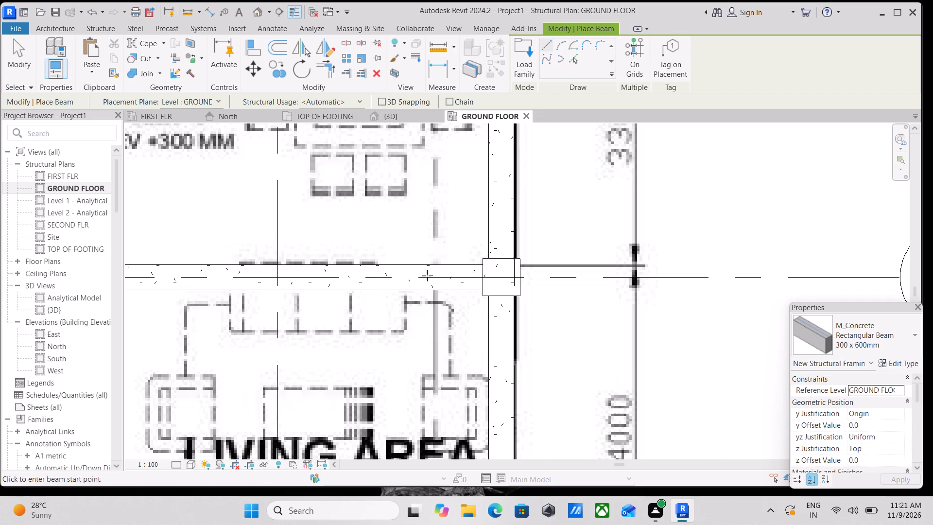
# Place a 300 x 600mm concrete beam on grid 2 from the column at grid E to the column at grid C, beside the dining area.
pyautogui.scroll(-5, 412, 273)
pyautogui.scroll(-3, 362, 237)
pyautogui.moveTo(362, 237); pyautogui.dragTo(446, 372, button='middle')
pyautogui.moveTo(404, 313); pyautogui.dragTo(405, 365, button='middle')
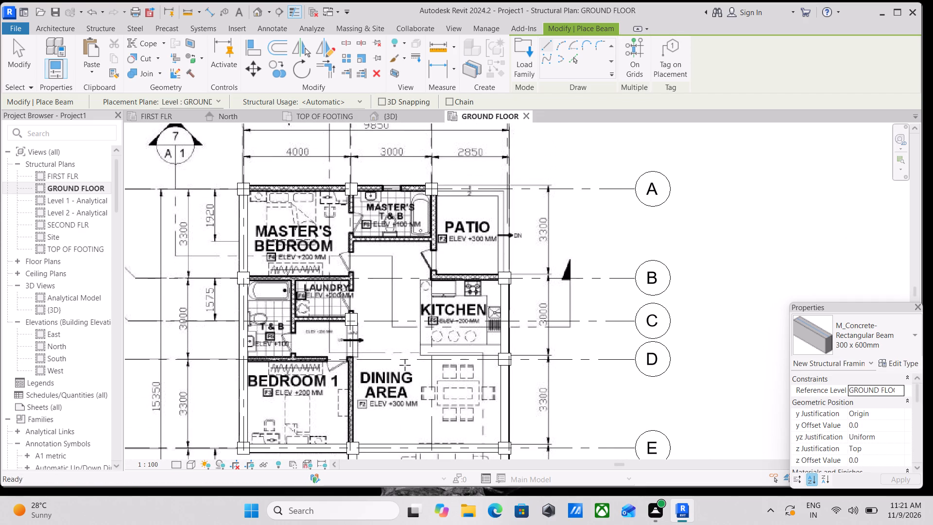
pyautogui.moveTo(325, 316); pyautogui.dragTo(332, 266, button='middle')
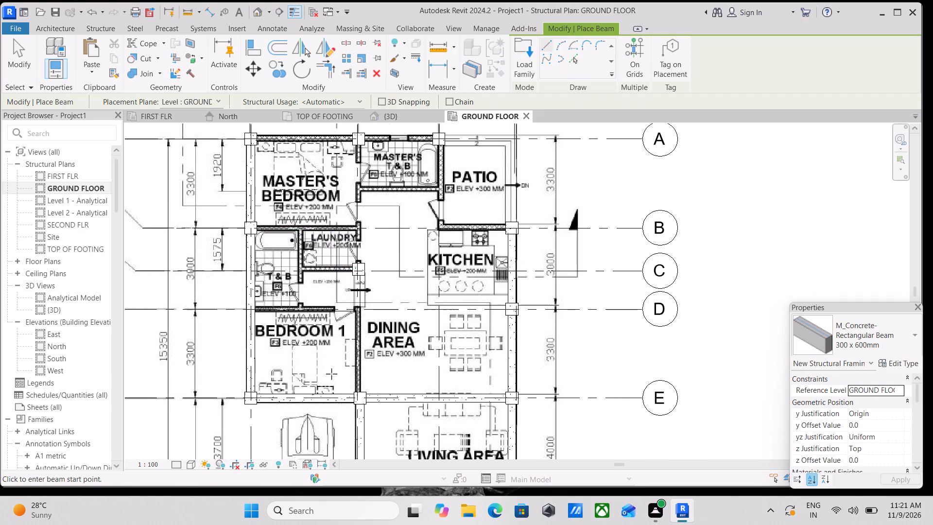
pyautogui.scroll(7, 338, 408)
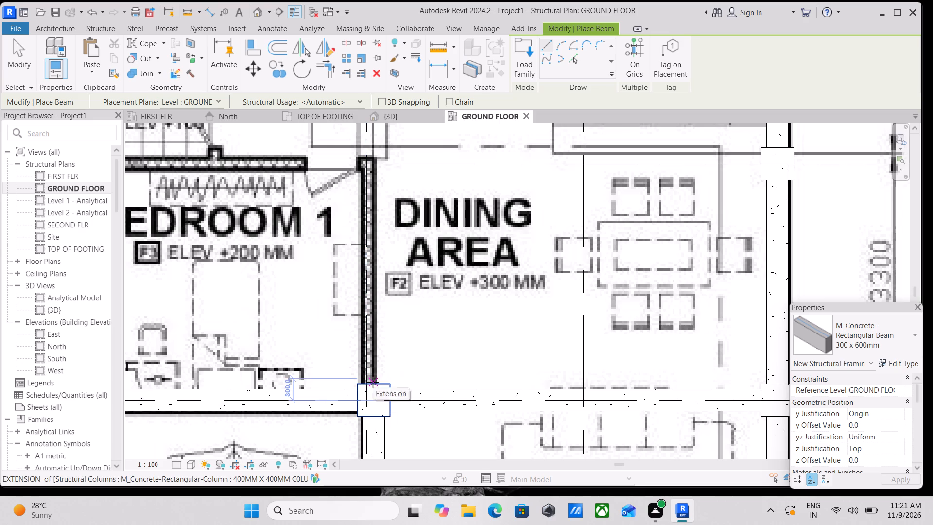
pyautogui.click(376, 388)
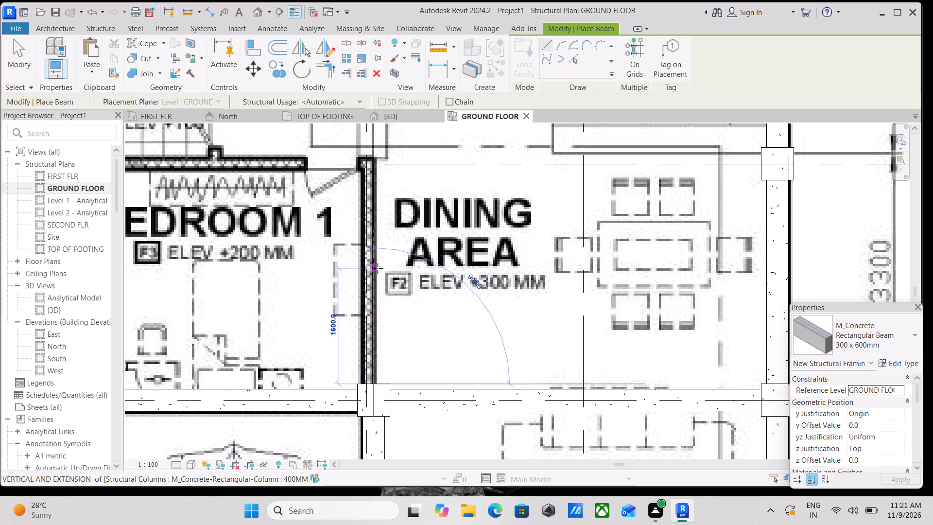
pyautogui.moveTo(378, 268); pyautogui.dragTo(374, 412, button='middle')
pyautogui.scroll(-2, 370, 320)
pyautogui.moveTo(370, 321); pyautogui.dragTo(370, 386, button='middle')
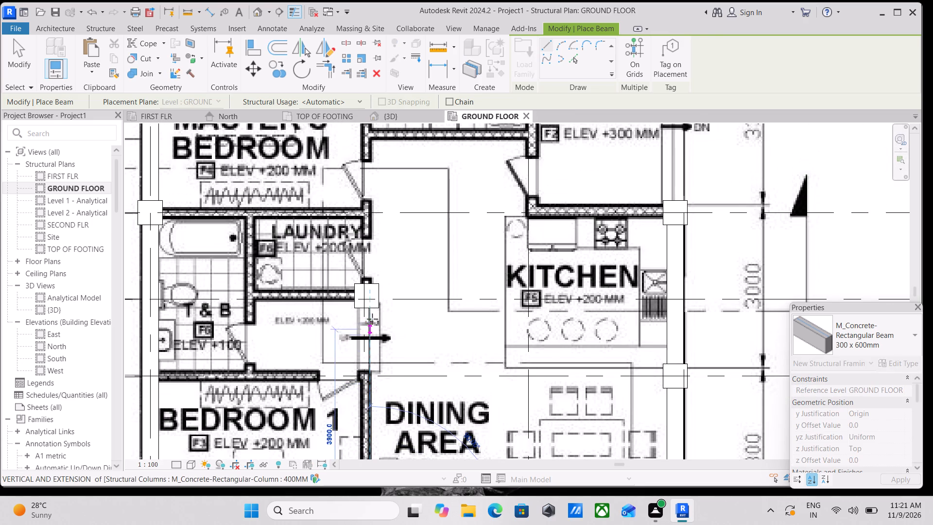
pyautogui.scroll(3, 371, 312)
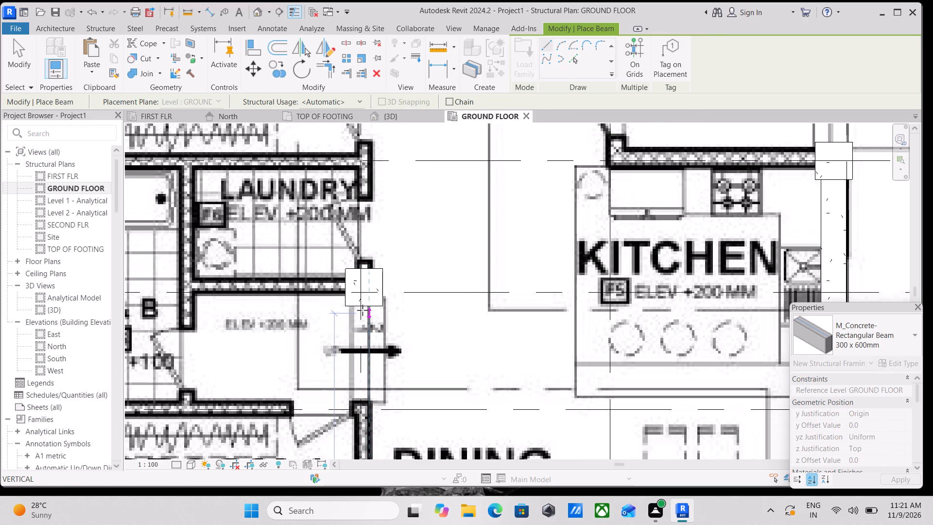
pyautogui.click(369, 306)
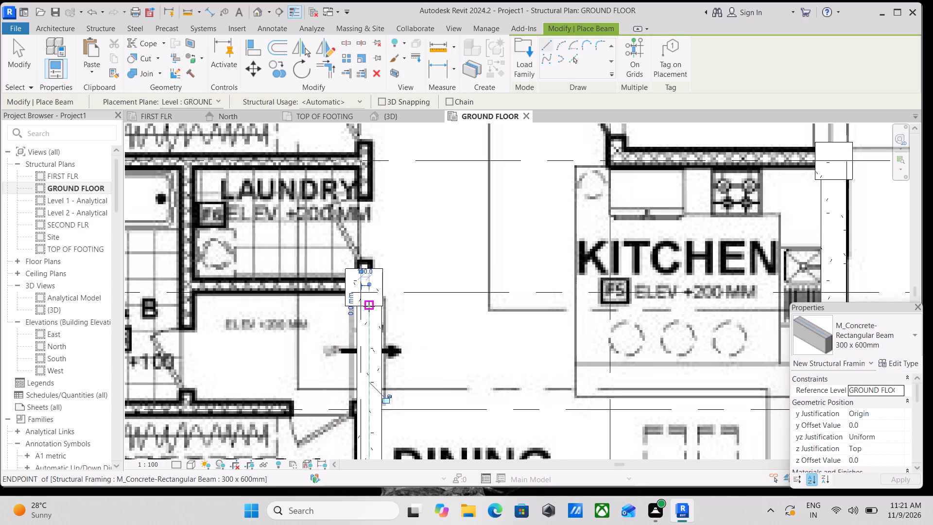
pyautogui.press('Escape')
# Place a 300 x 600mm concrete beam on grid 2 from the column at grid C to the column at grid A, beside the master's bedroom.
pyautogui.scroll(-3, 373, 255)
pyautogui.moveTo(373, 255); pyautogui.dragTo(369, 307, button='middle')
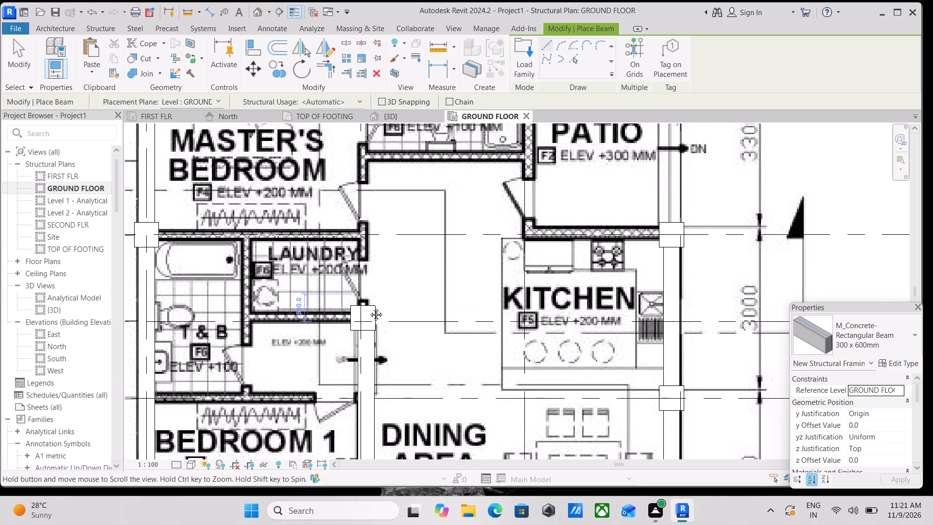
pyautogui.moveTo(369, 307); pyautogui.dragTo(366, 325, button='middle')
pyautogui.scroll(-3, 373, 301)
pyautogui.moveTo(373, 301); pyautogui.dragTo(371, 339, button='middle')
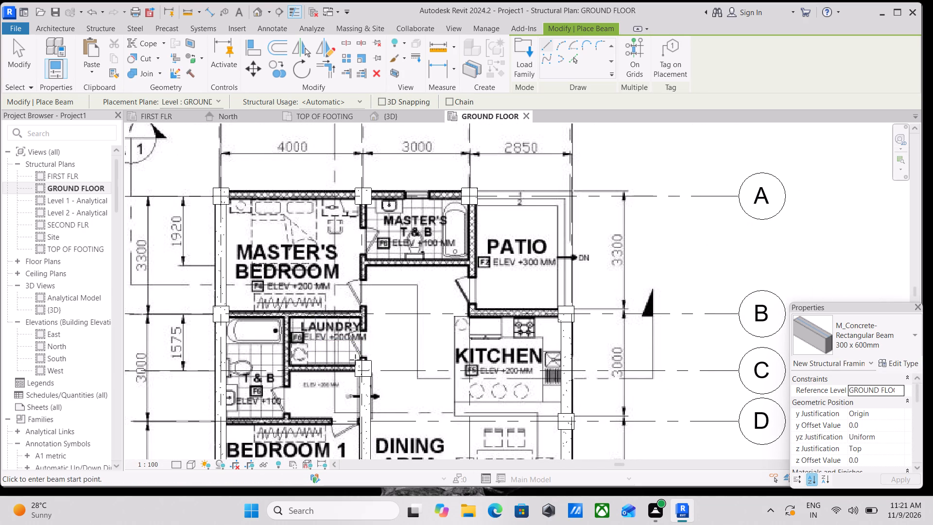
pyautogui.scroll(4, 353, 362)
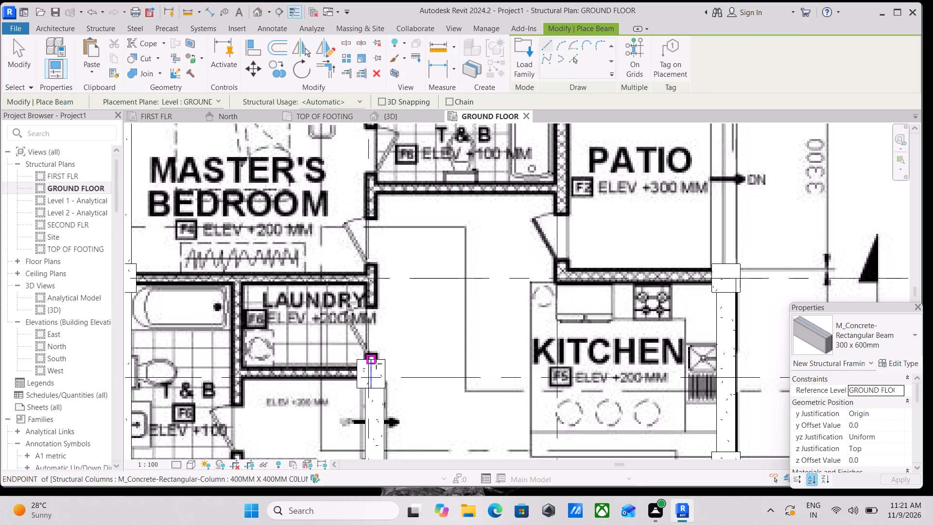
pyautogui.click(376, 362)
pyautogui.moveTo(381, 269); pyautogui.dragTo(377, 402, button='middle')
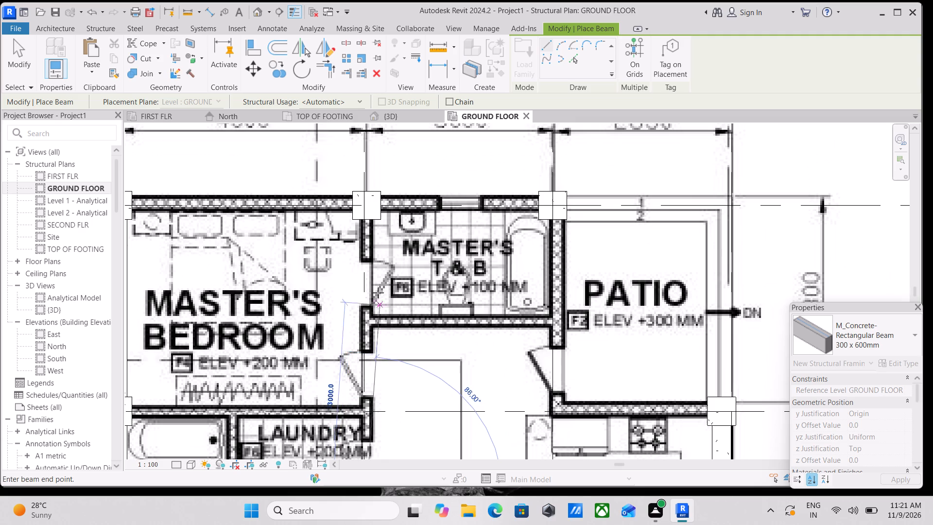
pyautogui.scroll(3, 365, 219)
pyautogui.click(365, 219)
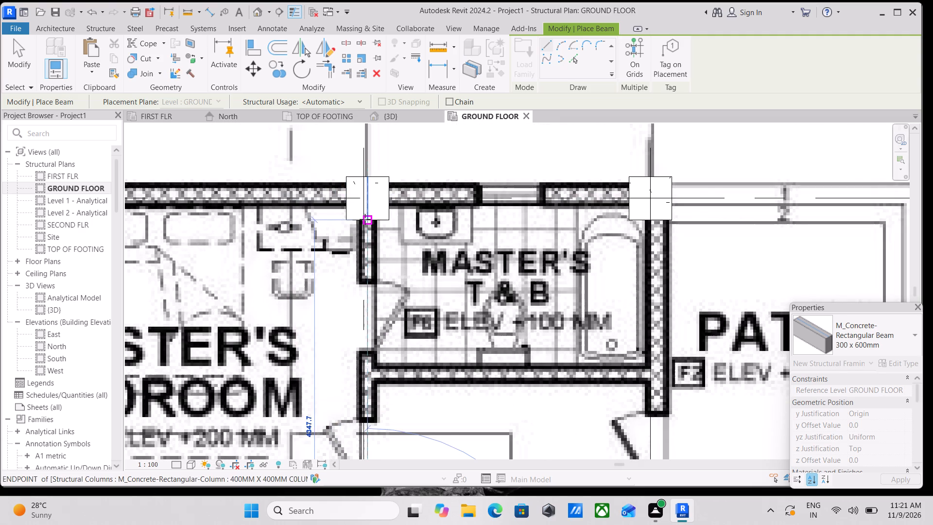
pyautogui.press('Escape')
# Place a 300 x 600mm concrete beam on grid B from the column at grid 1 to the column at grid 4, between patio and kitchen.
pyautogui.scroll(-4, 463, 208)
pyautogui.moveTo(483, 210); pyautogui.dragTo(313, 196, button='middle')
pyautogui.scroll(-2, 391, 285)
pyautogui.moveTo(391, 288); pyautogui.dragTo(383, 316, button='middle')
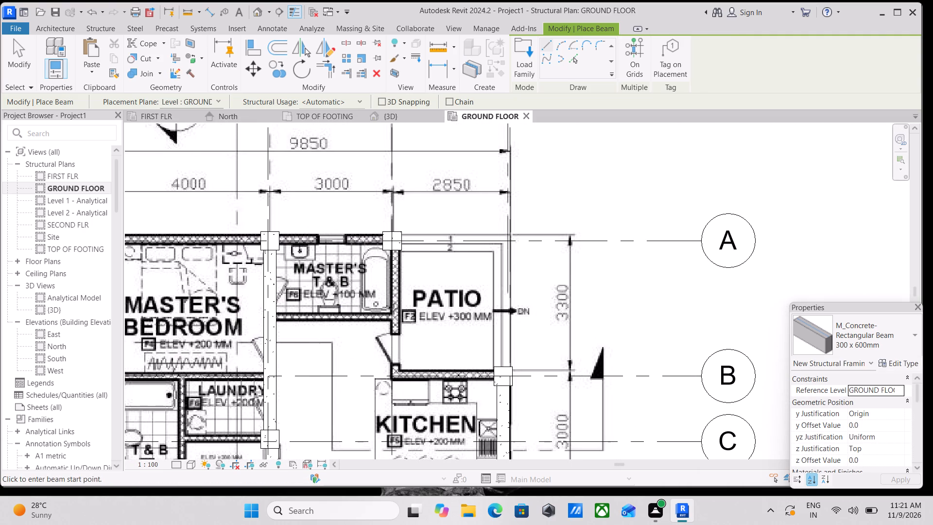
pyautogui.scroll(-2, 381, 321)
pyautogui.moveTo(380, 322); pyautogui.dragTo(443, 289, button='middle')
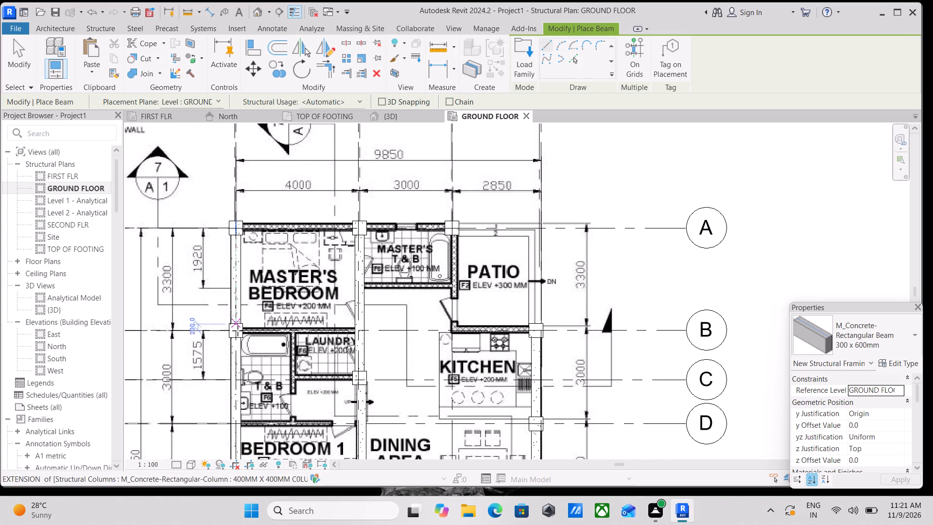
pyautogui.scroll(6, 238, 331)
pyautogui.scroll(-2, 298, 315)
pyautogui.moveTo(298, 315); pyautogui.dragTo(212, 331, button='middle')
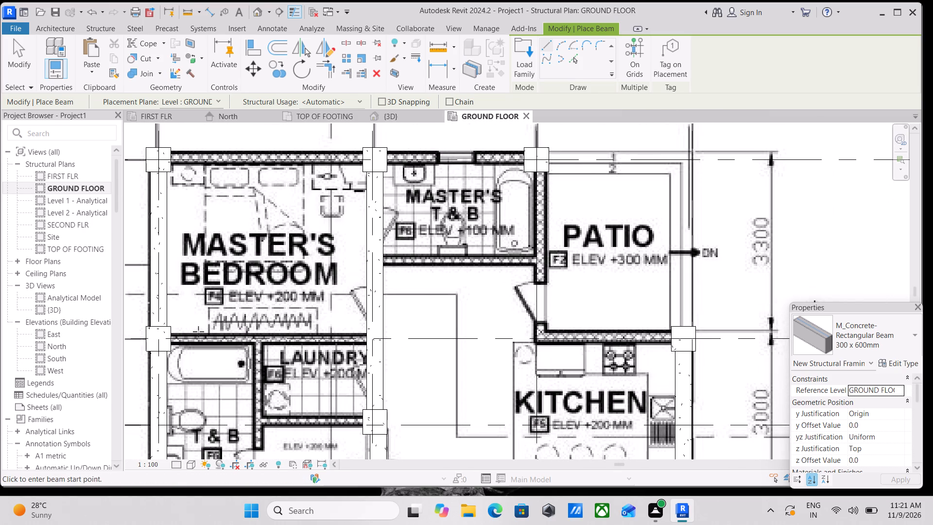
pyautogui.click(169, 337)
pyautogui.scroll(-1, 412, 335)
pyautogui.moveTo(412, 335); pyautogui.dragTo(236, 323, button='middle')
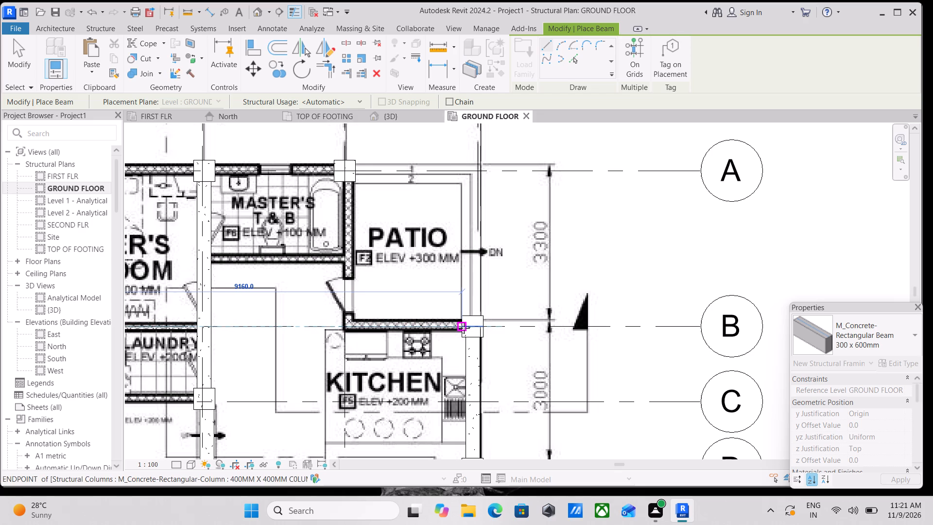
pyautogui.click(464, 328)
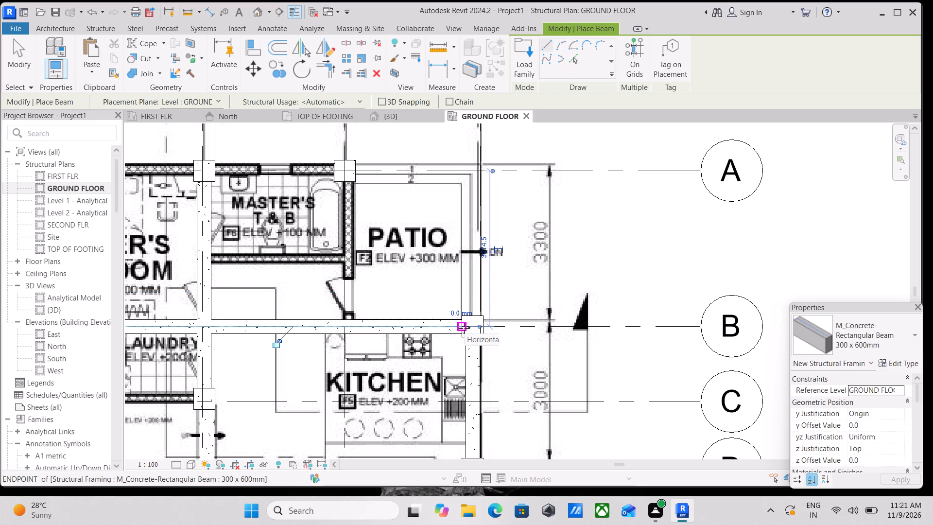
pyautogui.press('Escape')
# Examine the beam layout across the GROUND FLOOR plan, from grid A to grid F, for spans still without beams.
pyautogui.scroll(-4, 262, 323)
pyautogui.scroll(-2, 340, 269)
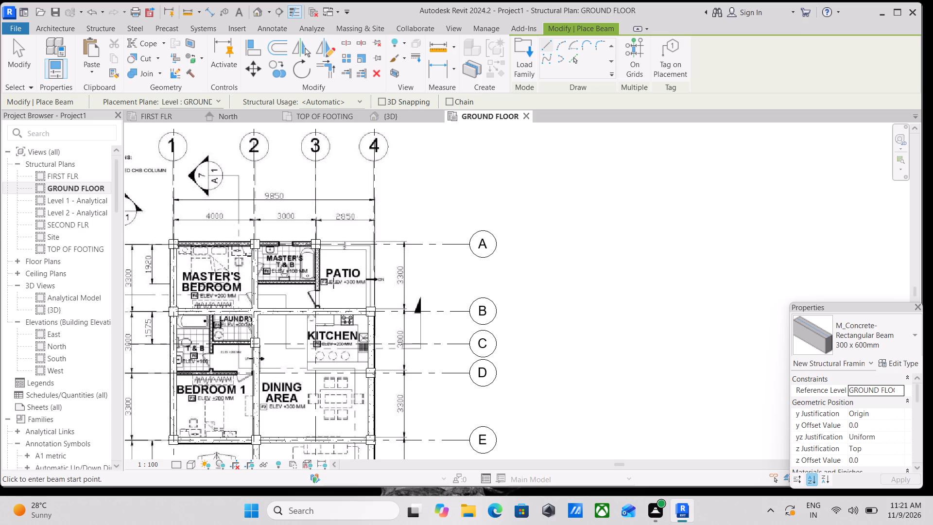
pyautogui.scroll(-2, 306, 334)
pyautogui.moveTo(306, 334); pyautogui.dragTo(334, 308, button='middle')
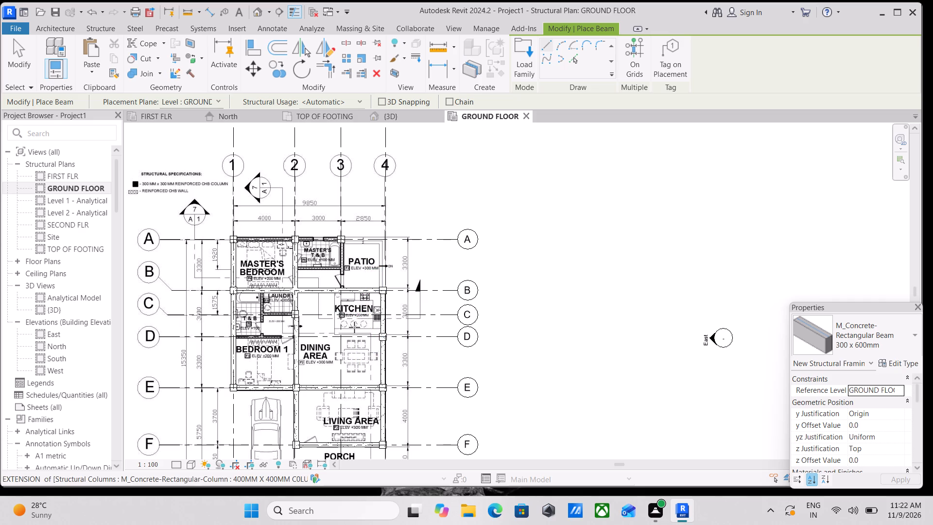
pyautogui.scroll(1, 320, 253)
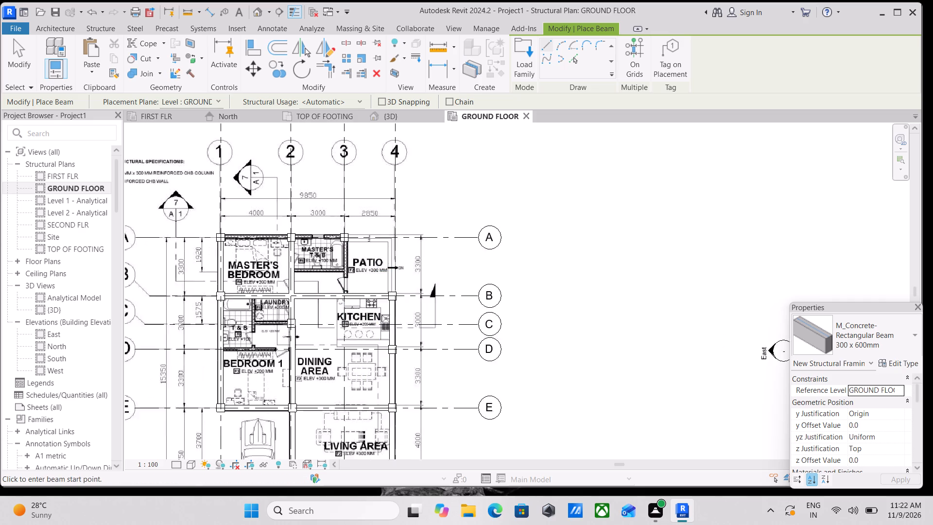
pyautogui.scroll(1, 320, 253)
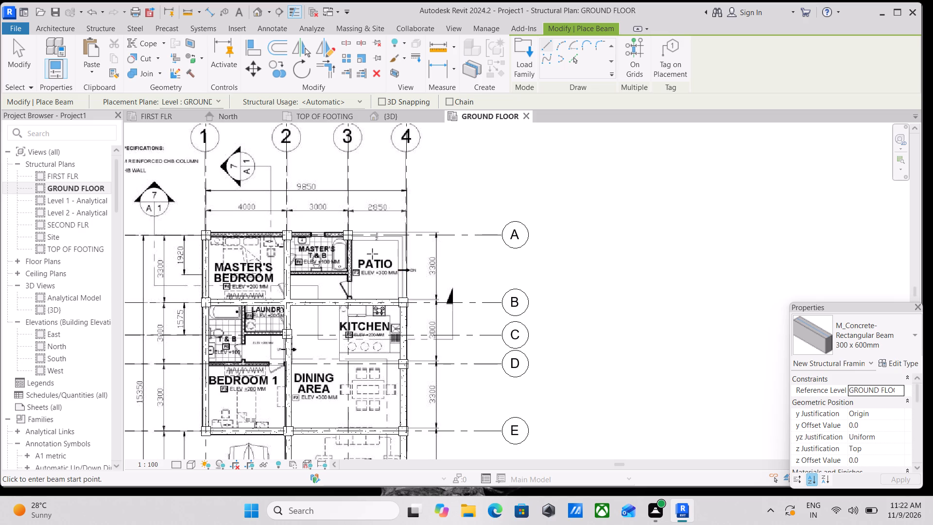
pyautogui.scroll(-1, 353, 382)
pyautogui.moveTo(353, 382); pyautogui.dragTo(397, 280, button='middle')
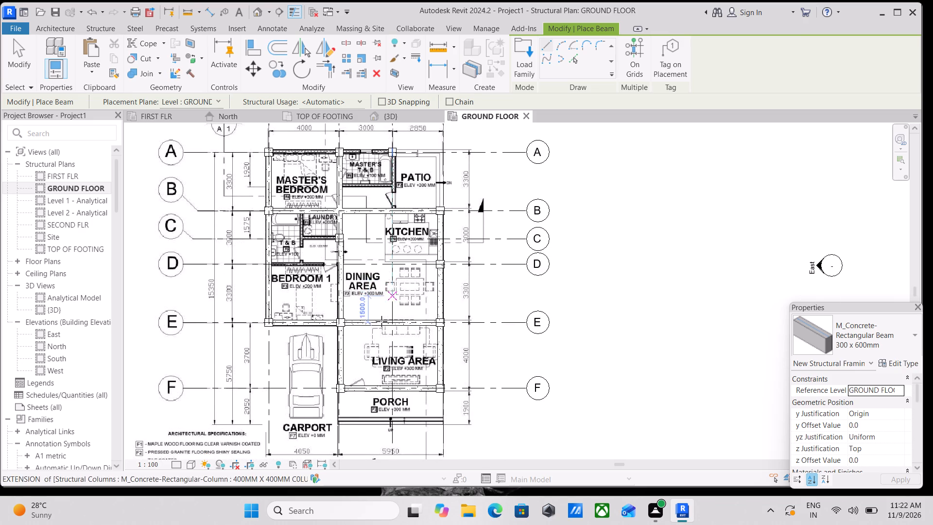
pyautogui.moveTo(343, 327); pyautogui.dragTo(341, 431, button='middle')
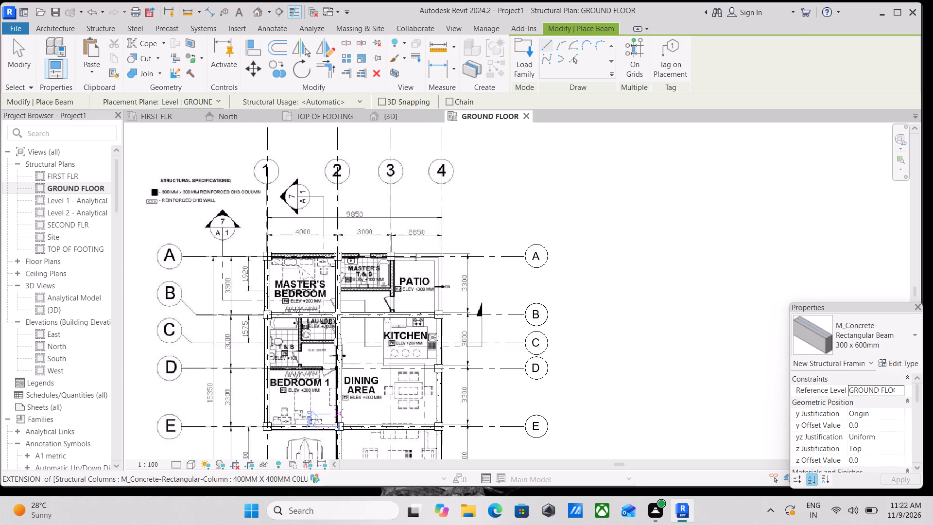
pyautogui.press('Escape')
pyautogui.press('Escape')
# Place a 300 x 600mm concrete beam on grid A between the columns at grids 1 and 2, along the master's bedroom outer wall.
pyautogui.scroll(2, 241, 194)
pyautogui.scroll(4, 276, 272)
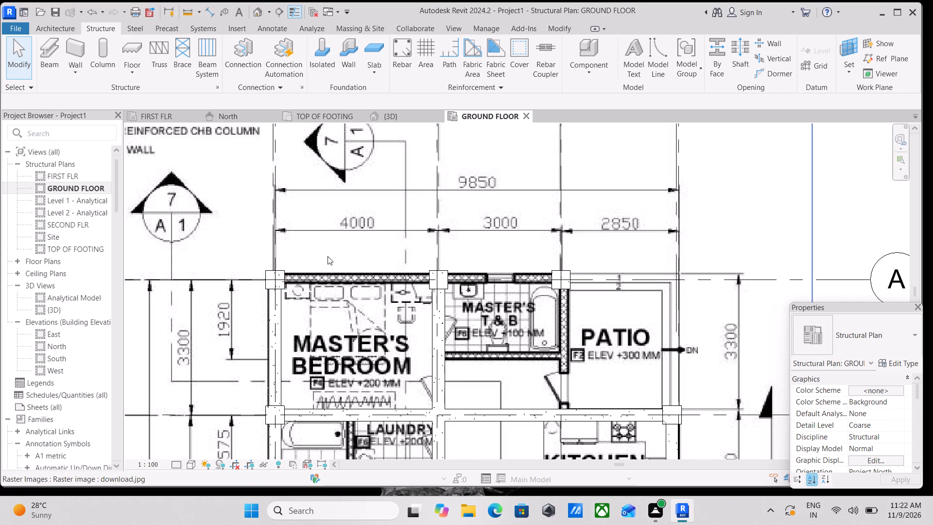
pyautogui.press('b')
pyautogui.press('m')
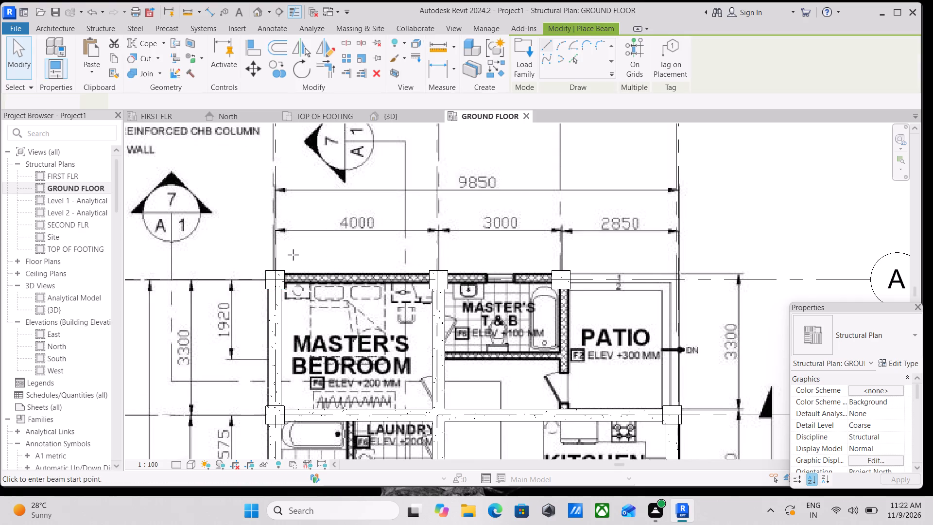
pyautogui.scroll(7, 293, 255)
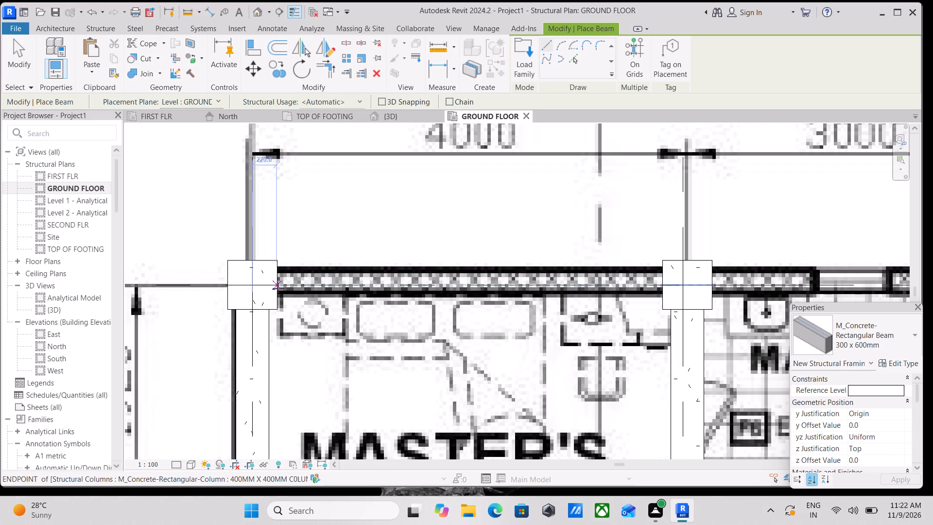
pyautogui.click(276, 288)
pyautogui.moveTo(496, 295); pyautogui.dragTo(343, 297, button='middle')
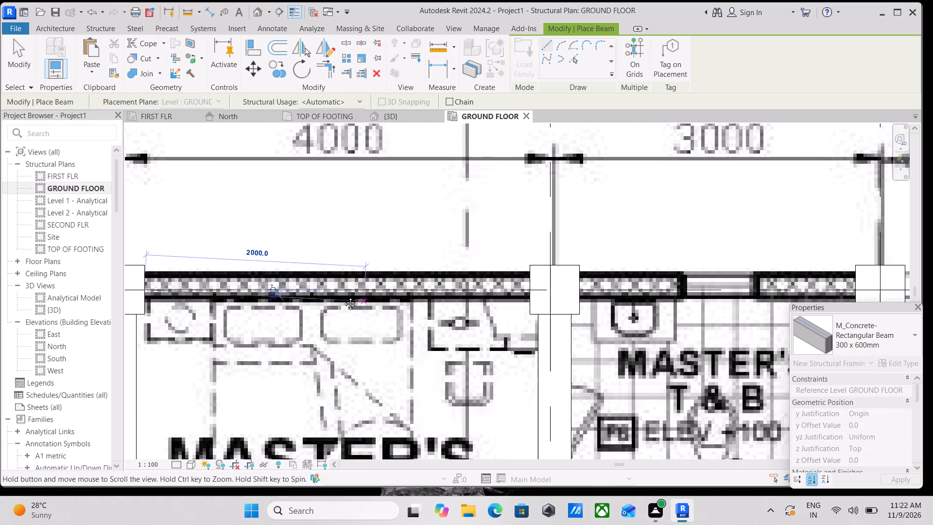
pyautogui.moveTo(343, 297); pyautogui.dragTo(342, 296, button='middle')
pyautogui.click(511, 282)
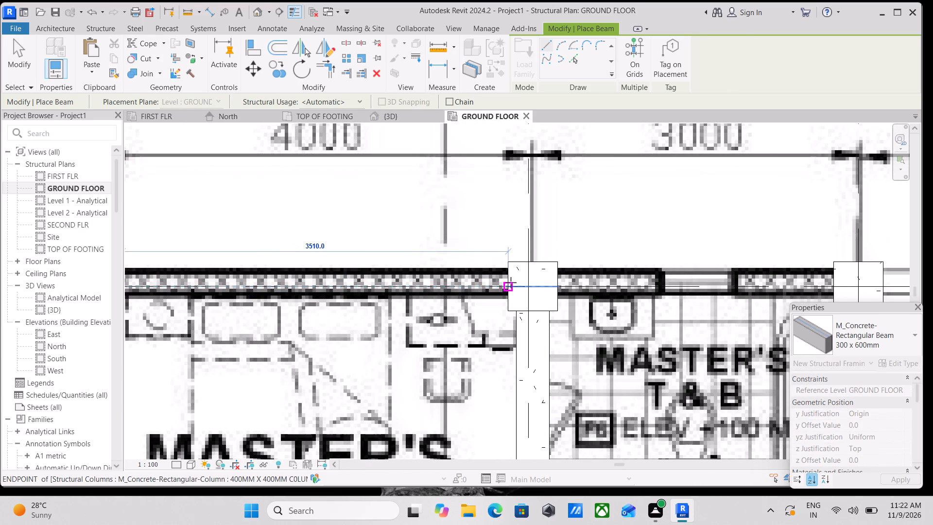
pyautogui.press('Escape')
# Place a 300 x 600mm concrete beam on grid A between the columns at grids 2 and 3, along the master's T & B outer wall.
pyautogui.scroll(-2, 585, 277)
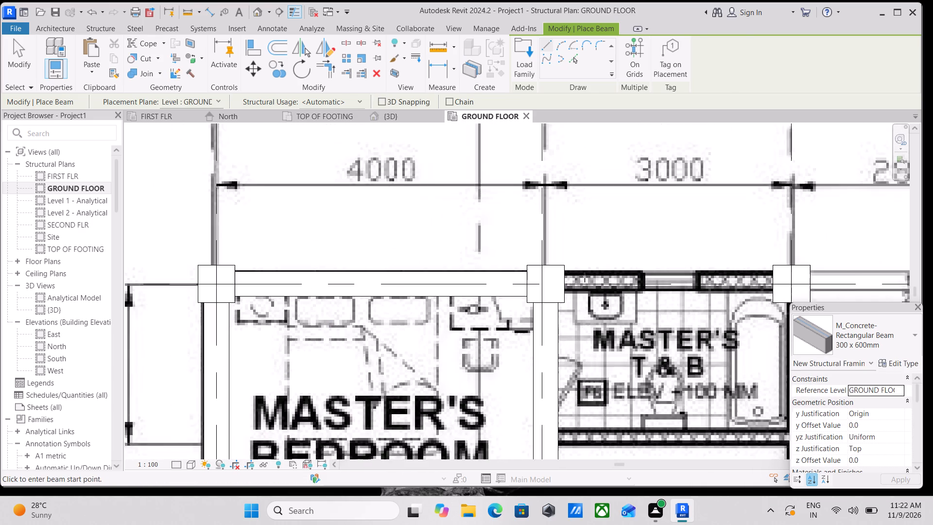
pyautogui.scroll(-1, 585, 277)
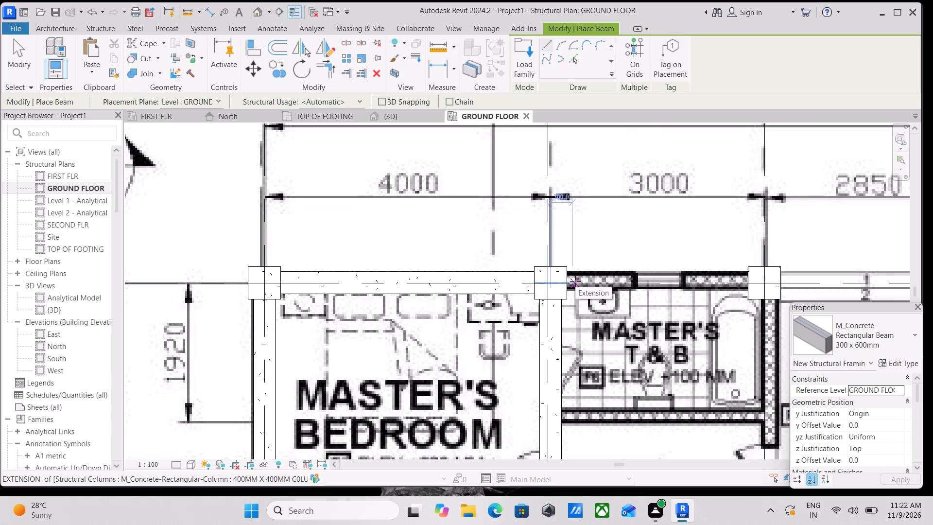
pyautogui.moveTo(565, 285); pyautogui.dragTo(437, 300, button='middle')
pyautogui.scroll(3, 460, 297)
pyautogui.click(428, 296)
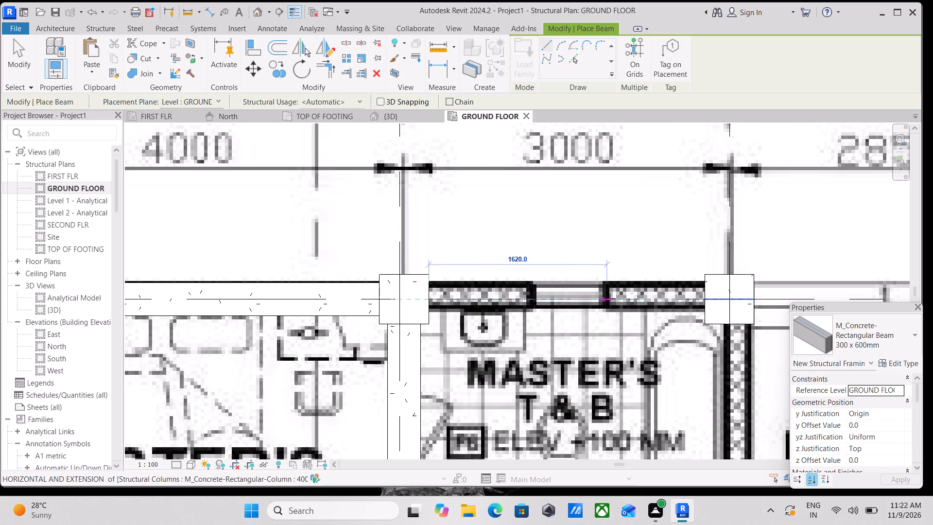
pyautogui.moveTo(610, 298); pyautogui.dragTo(484, 306, button='middle')
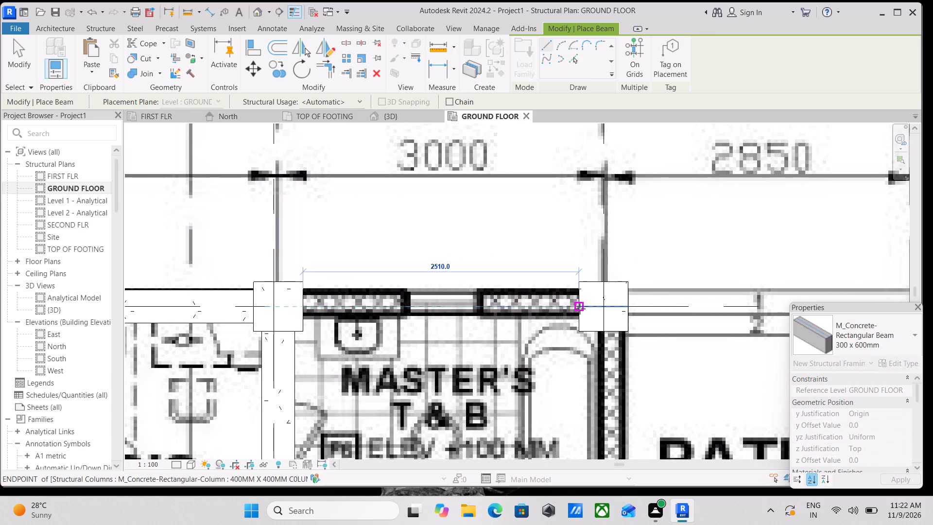
pyautogui.click(580, 309)
pyautogui.press('Escape')
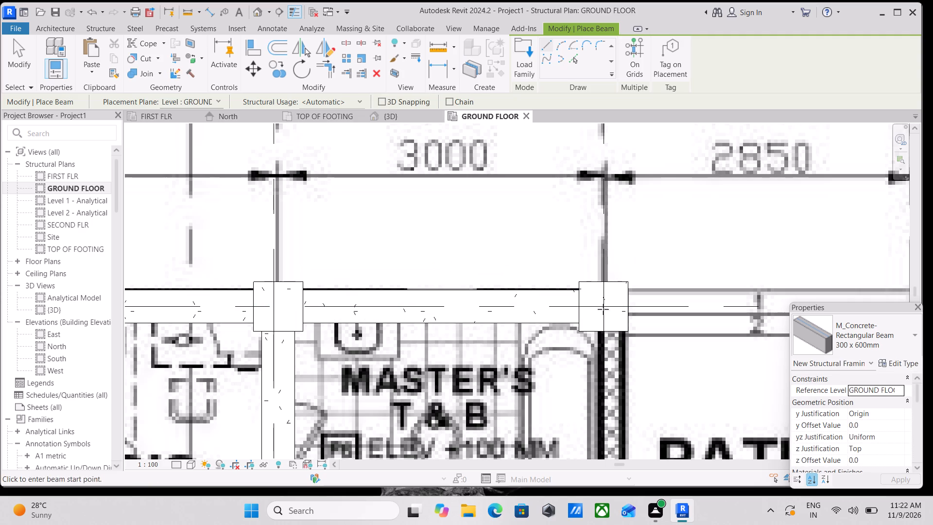
pyautogui.scroll(-6, 605, 309)
pyautogui.moveTo(605, 309); pyautogui.dragTo(502, 315, button='middle')
pyautogui.press('Escape')
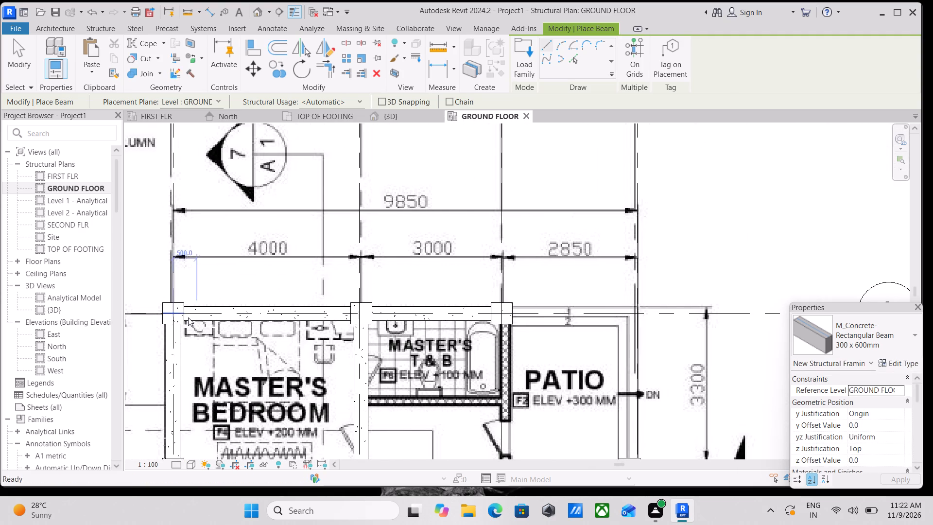
# Align the outer face of the grid A beam between grids 1 and 2 with the corner column's outer face.
pyautogui.scroll(4, 188, 317)
pyautogui.press('Escape')
pyautogui.moveTo(206, 308); pyautogui.dragTo(214, 343, button='middle')
pyautogui.press('a')
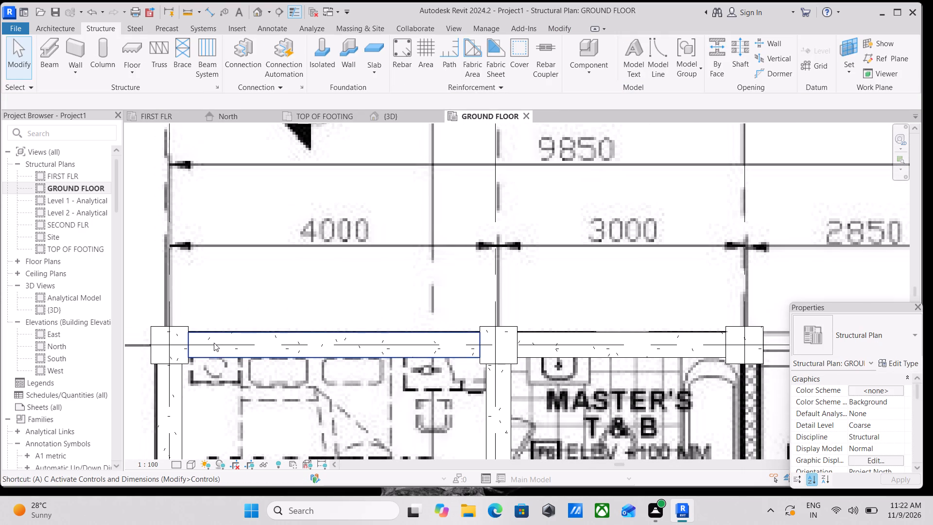
pyautogui.press('l')
pyautogui.scroll(3, 193, 339)
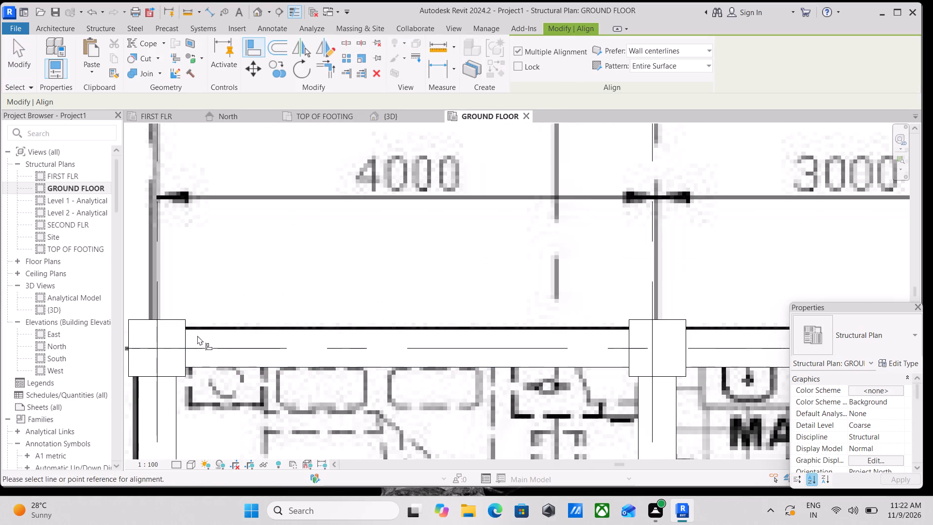
pyautogui.click(179, 317)
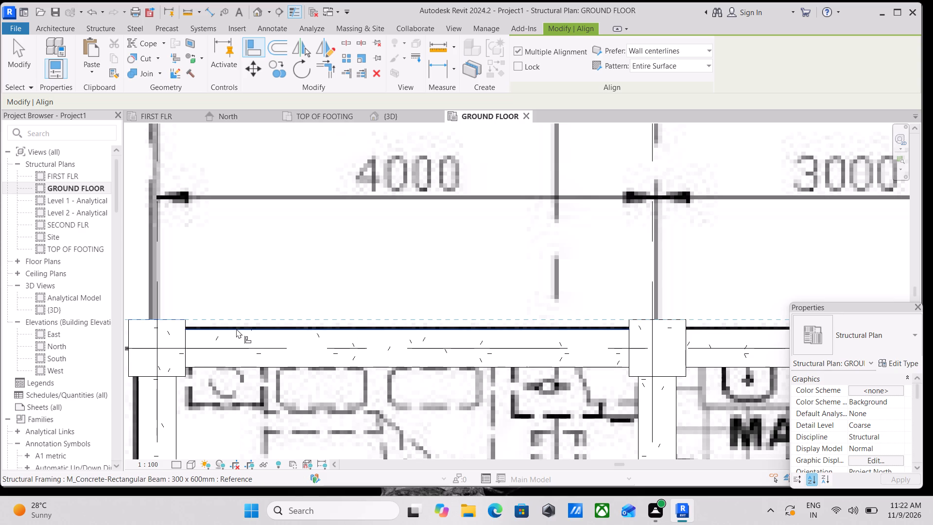
pyautogui.click(236, 329)
# Align the grid A beam between grids 2 and 3, along the master's T & B, with the same outer column face.
pyautogui.moveTo(311, 327); pyautogui.dragTo(129, 344, button='middle')
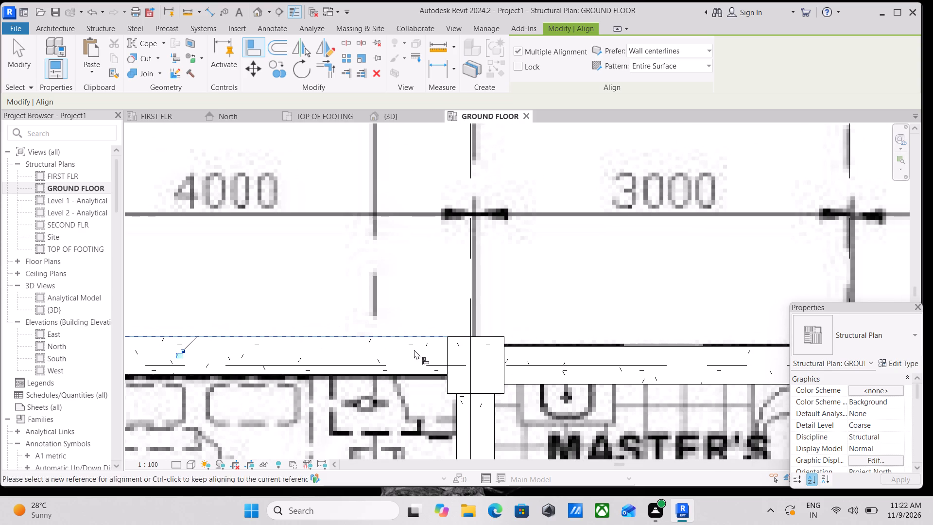
pyautogui.click(529, 346)
pyautogui.scroll(-1, 536, 343)
pyautogui.moveTo(536, 343); pyautogui.dragTo(251, 339, button='middle')
pyautogui.scroll(-1, 253, 339)
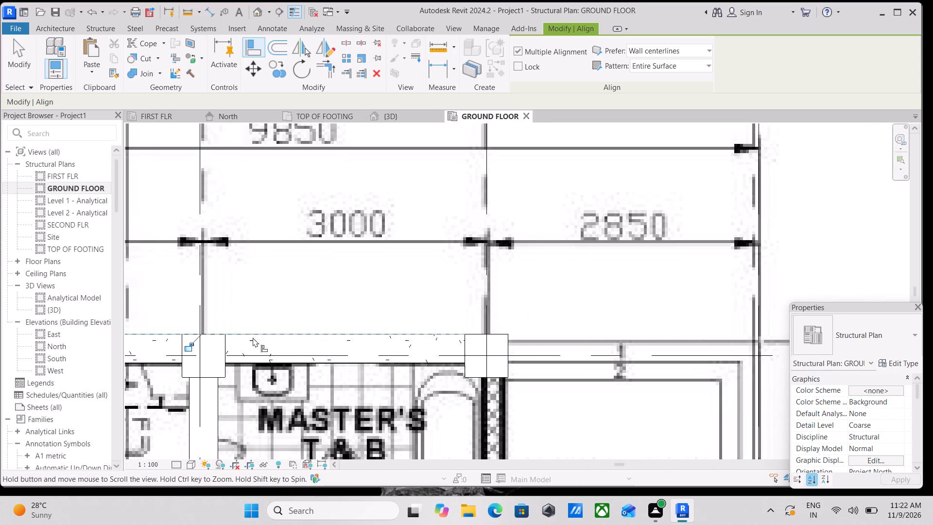
pyautogui.scroll(-3, 531, 342)
pyautogui.moveTo(405, 341); pyautogui.dragTo(530, 307, button='middle')
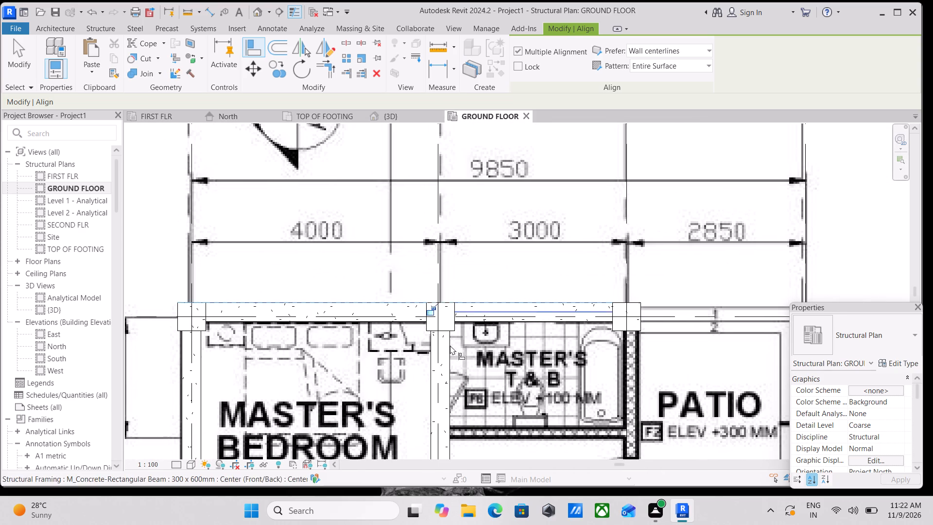
pyautogui.press('Escape')
pyautogui.scroll(-2, 225, 346)
pyautogui.moveTo(225, 346); pyautogui.dragTo(276, 309, button='middle')
pyautogui.press('Escape')
# Align the outer face of the grid 1 beam between grids A and B with the corner column's outer face.
pyautogui.scroll(3, 221, 324)
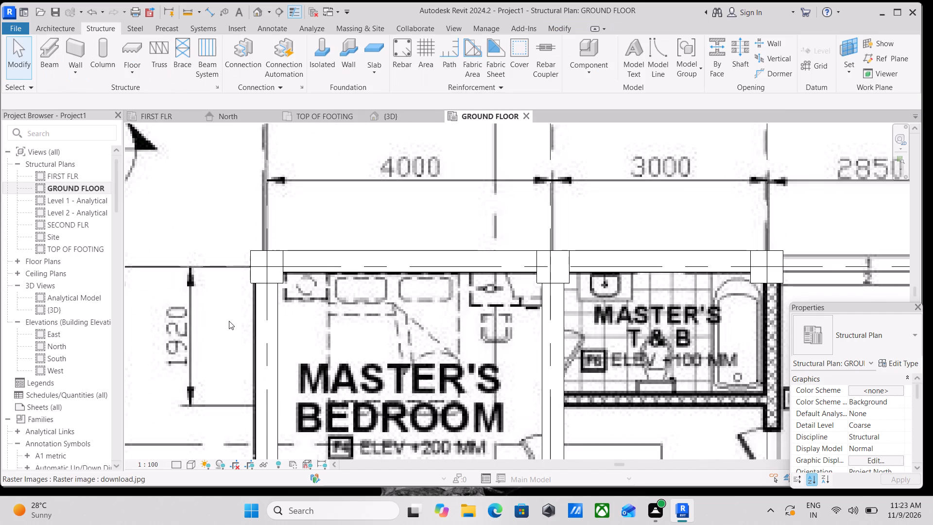
pyautogui.write('AL')
pyautogui.scroll(2, 259, 283)
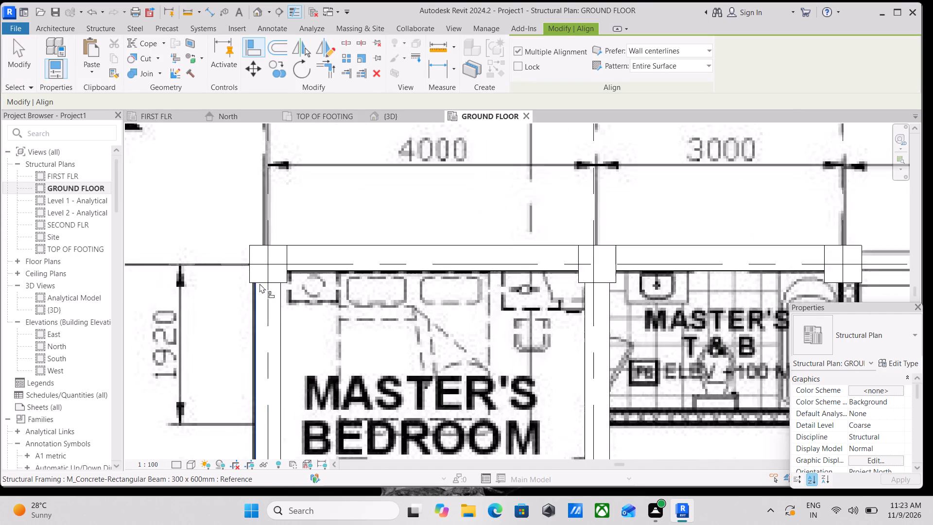
pyautogui.scroll(4, 259, 283)
pyautogui.click(240, 267)
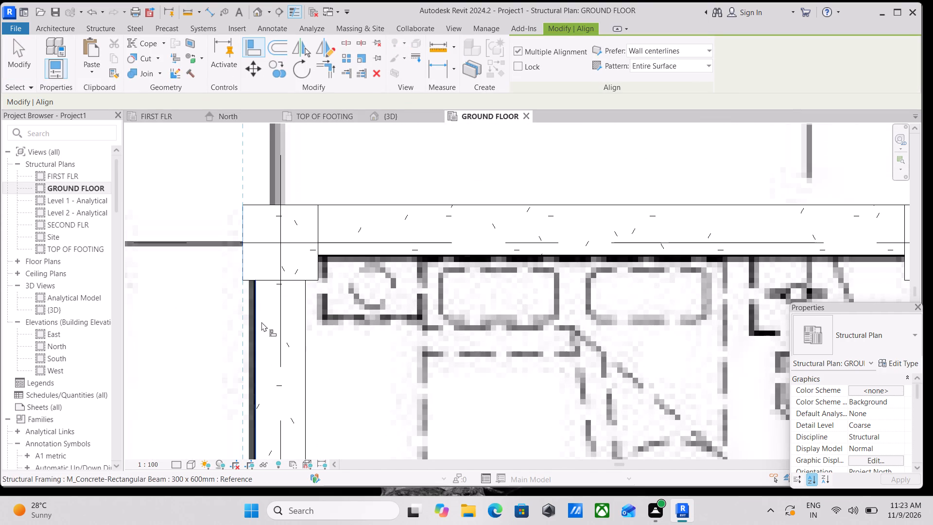
pyautogui.click(257, 336)
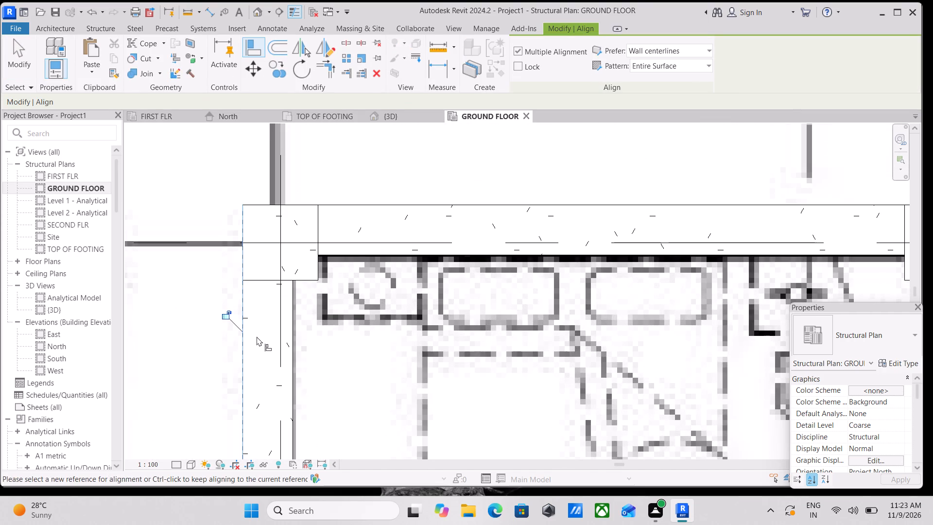
# Align the grid 1 beam from grid B to grid E, beside the T & B and Bedroom 1, with the same outer column face.
pyautogui.scroll(-7, 257, 336)
pyautogui.moveTo(264, 374); pyautogui.dragTo(295, 265, button='middle')
pyautogui.scroll(-3, 292, 316)
pyautogui.moveTo(292, 316); pyautogui.dragTo(302, 272, button='middle')
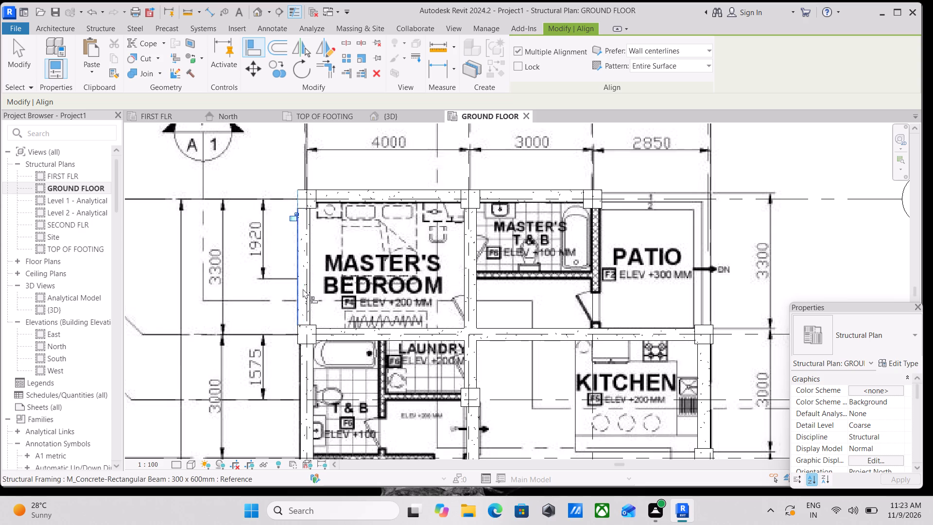
pyautogui.moveTo(312, 359); pyautogui.dragTo(311, 305, button='middle')
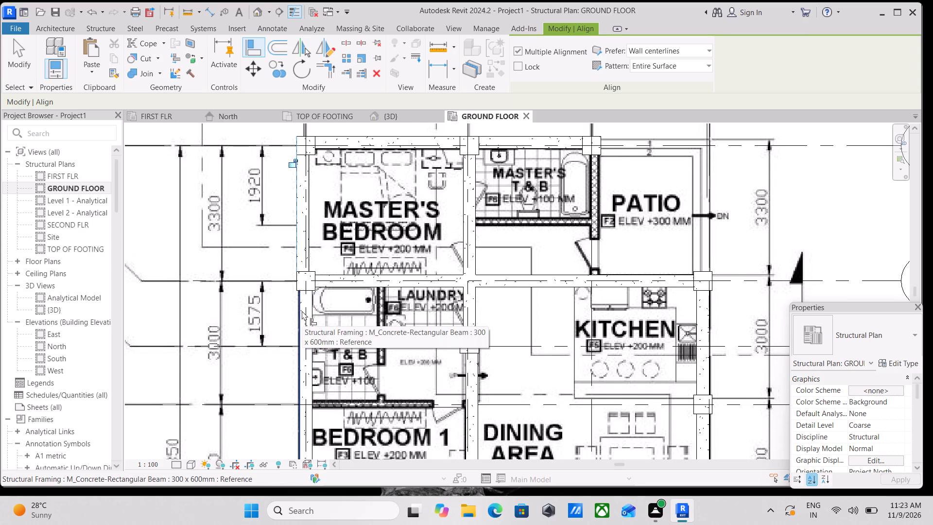
pyautogui.scroll(10, 302, 311)
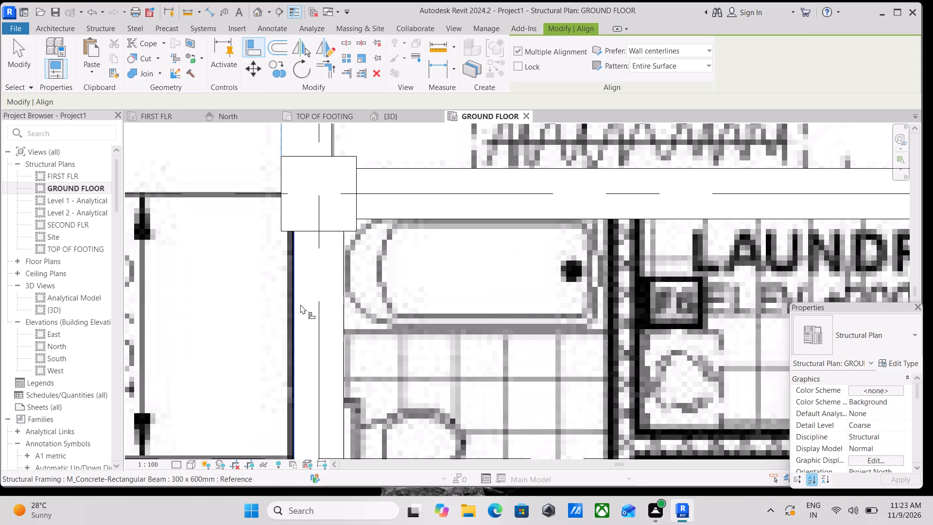
pyautogui.click(297, 299)
# With Multiple Alignment off, align the carport-side face of the grid E beam between grids 1 and 2 with the column's outer face.
pyautogui.scroll(-3, 297, 299)
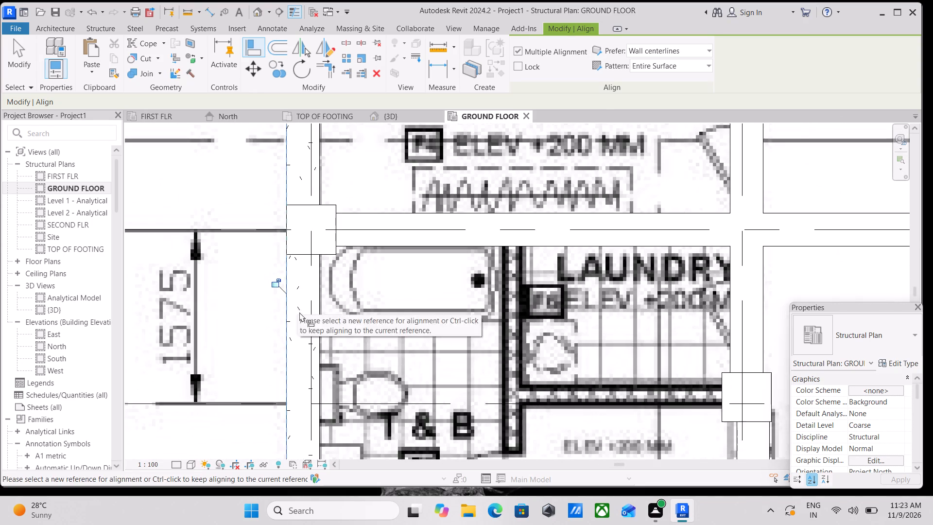
pyautogui.scroll(-8, 308, 341)
pyautogui.scroll(-2, 363, 391)
pyautogui.moveTo(359, 385); pyautogui.dragTo(386, 302, button='middle')
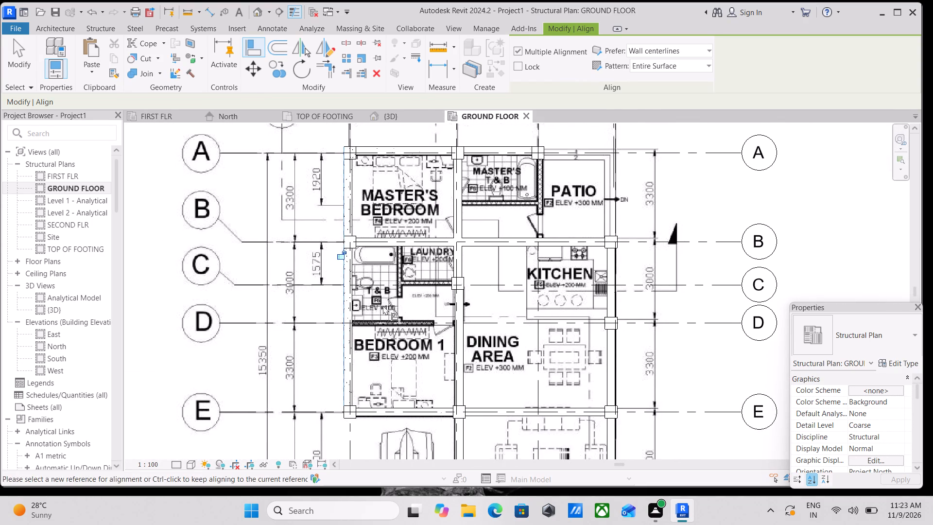
pyautogui.moveTo(394, 412); pyautogui.dragTo(407, 342, button='middle')
pyautogui.scroll(5, 370, 342)
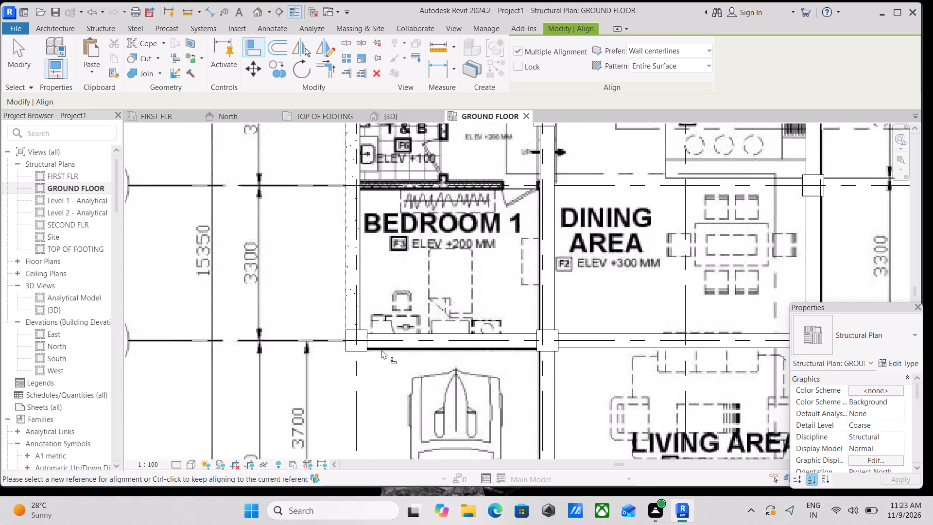
pyautogui.scroll(7, 381, 350)
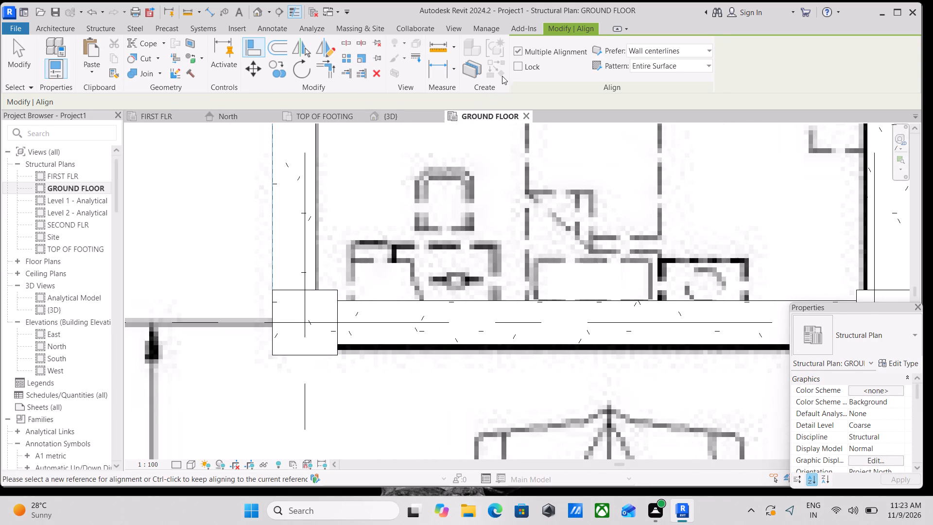
pyautogui.click(520, 50)
pyautogui.scroll(2, 377, 327)
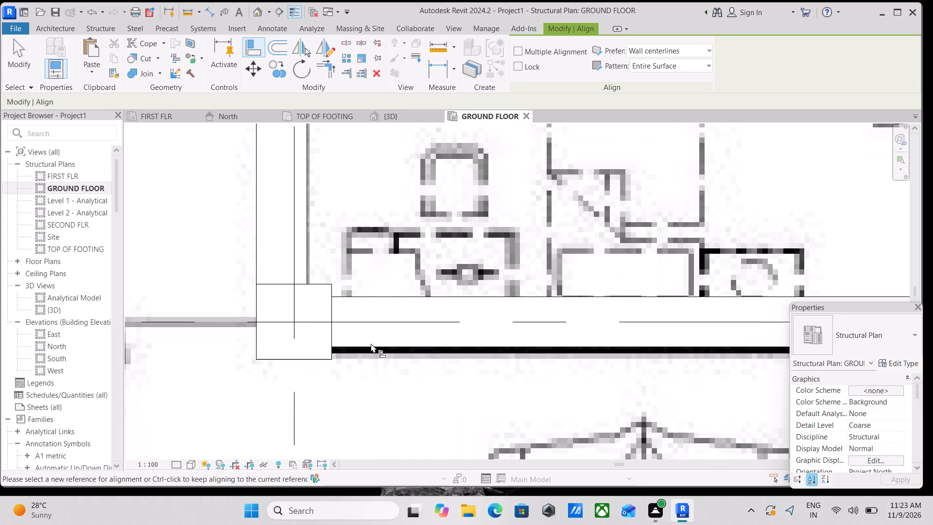
pyautogui.scroll(2, 371, 343)
pyautogui.click(268, 366)
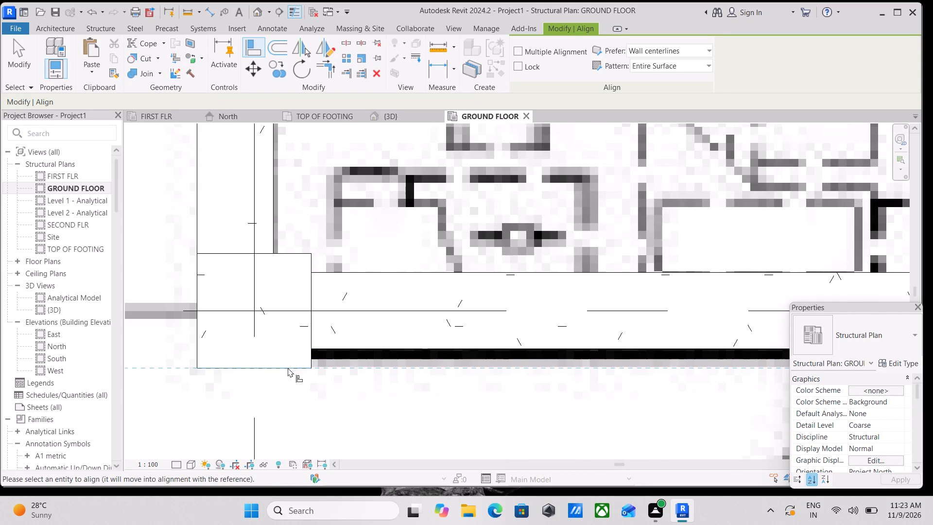
pyautogui.scroll(3, 373, 347)
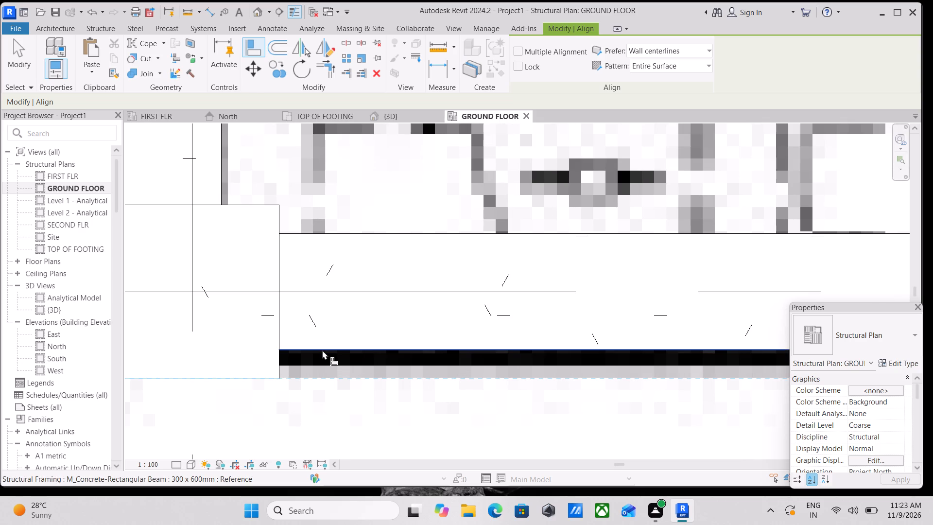
pyautogui.click(322, 350)
pyautogui.scroll(-8, 383, 361)
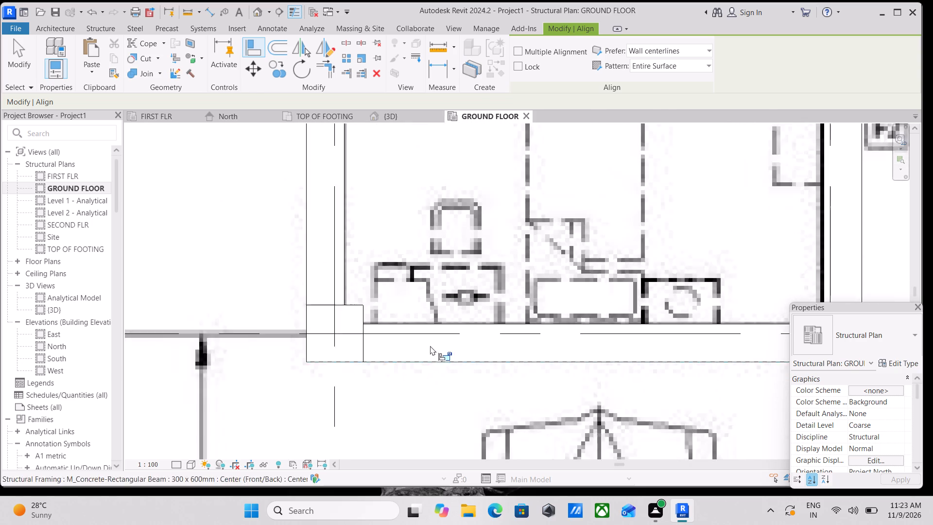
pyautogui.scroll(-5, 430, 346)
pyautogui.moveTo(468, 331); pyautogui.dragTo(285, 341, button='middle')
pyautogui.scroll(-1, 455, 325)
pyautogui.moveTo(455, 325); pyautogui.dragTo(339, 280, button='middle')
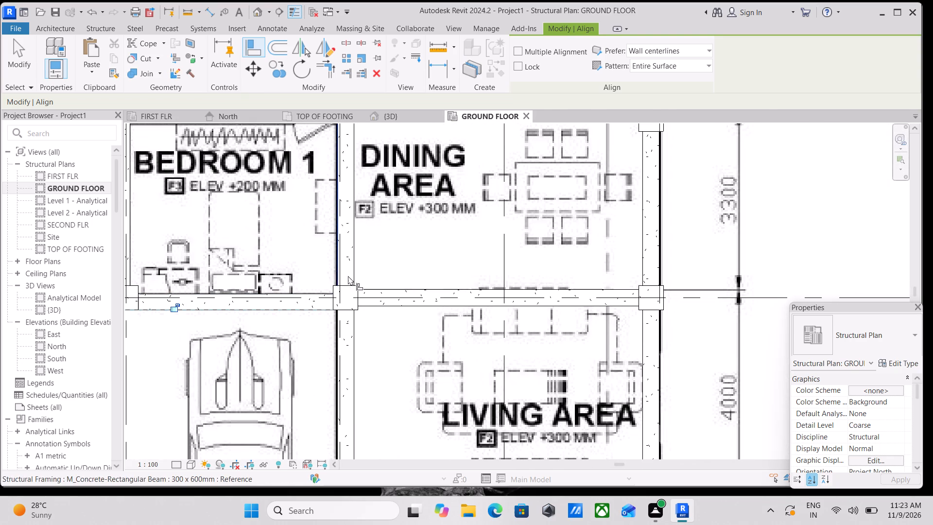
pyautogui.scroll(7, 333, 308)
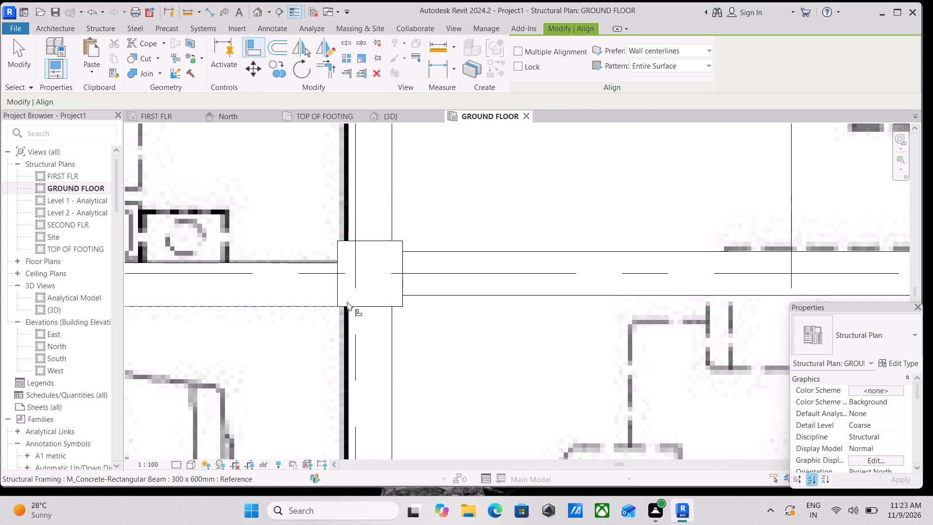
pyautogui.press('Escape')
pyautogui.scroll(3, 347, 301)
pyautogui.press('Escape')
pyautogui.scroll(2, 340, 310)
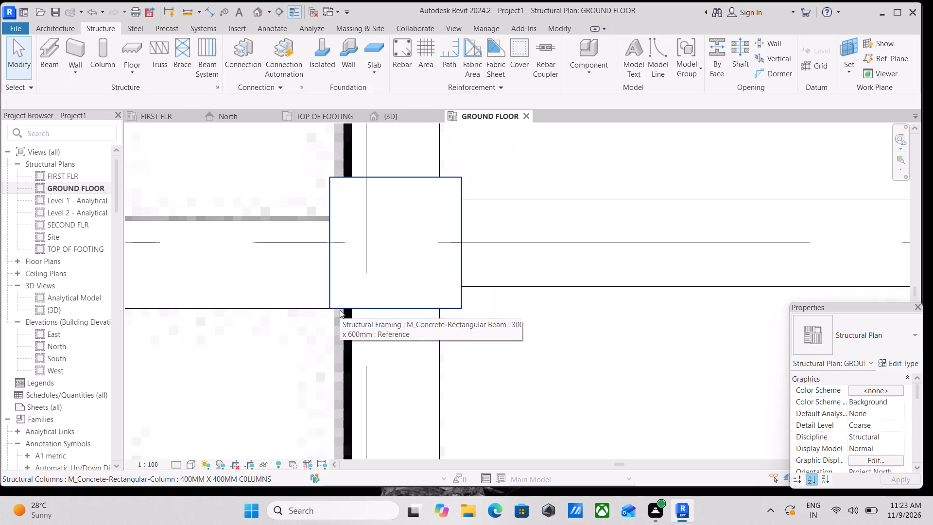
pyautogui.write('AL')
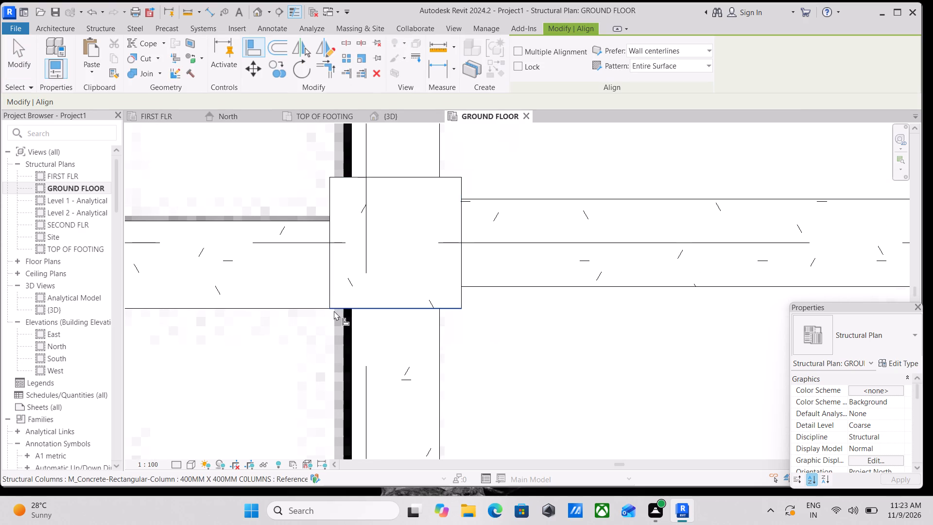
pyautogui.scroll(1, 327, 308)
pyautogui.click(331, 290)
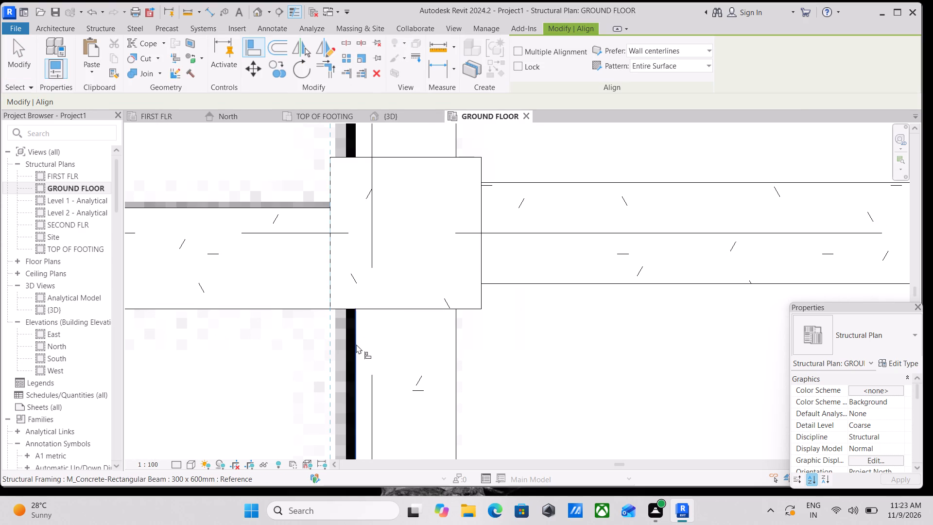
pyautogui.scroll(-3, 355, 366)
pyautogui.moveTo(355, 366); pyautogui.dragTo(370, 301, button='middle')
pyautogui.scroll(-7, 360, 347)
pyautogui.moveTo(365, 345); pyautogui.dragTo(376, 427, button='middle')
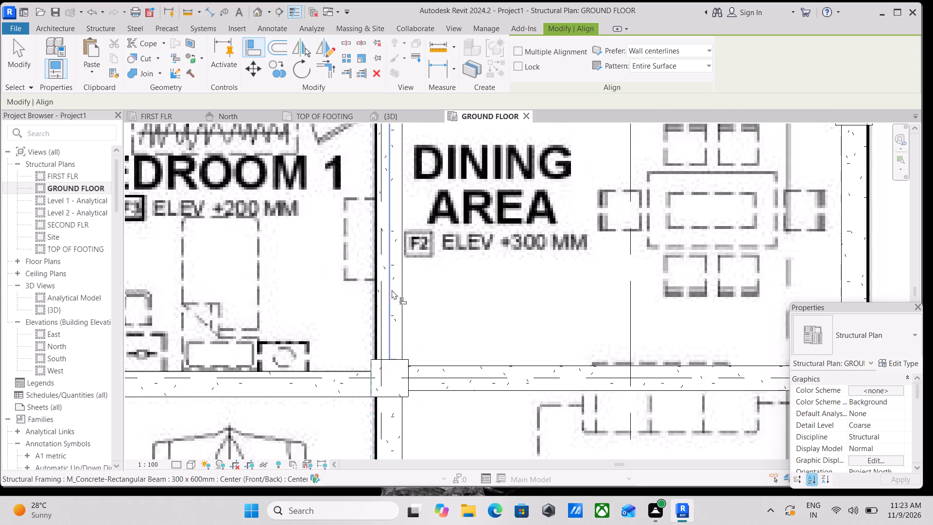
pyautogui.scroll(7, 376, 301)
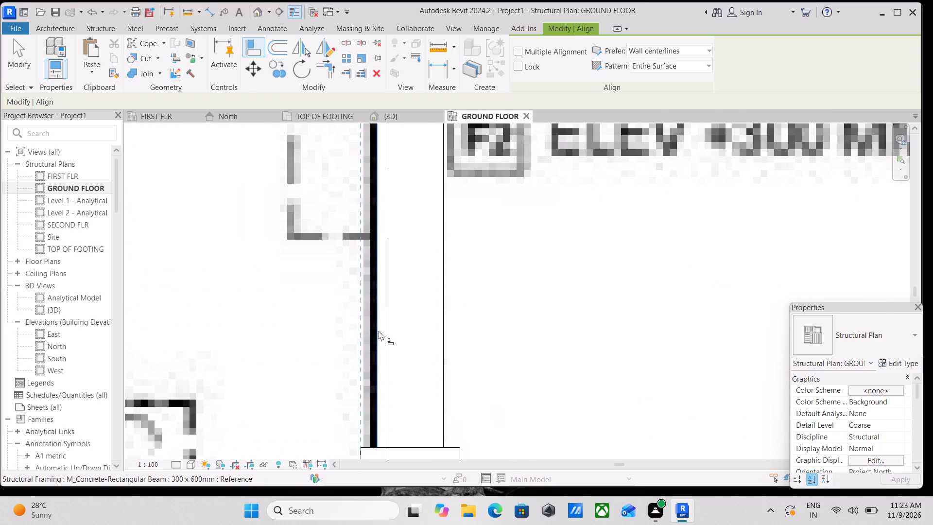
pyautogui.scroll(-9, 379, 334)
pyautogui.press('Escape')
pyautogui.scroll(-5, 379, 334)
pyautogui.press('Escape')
# Examine the GROUND FLOOR beams from grid A down to grid F for outer faces not yet flush with the columns.
pyautogui.scroll(-2, 379, 334)
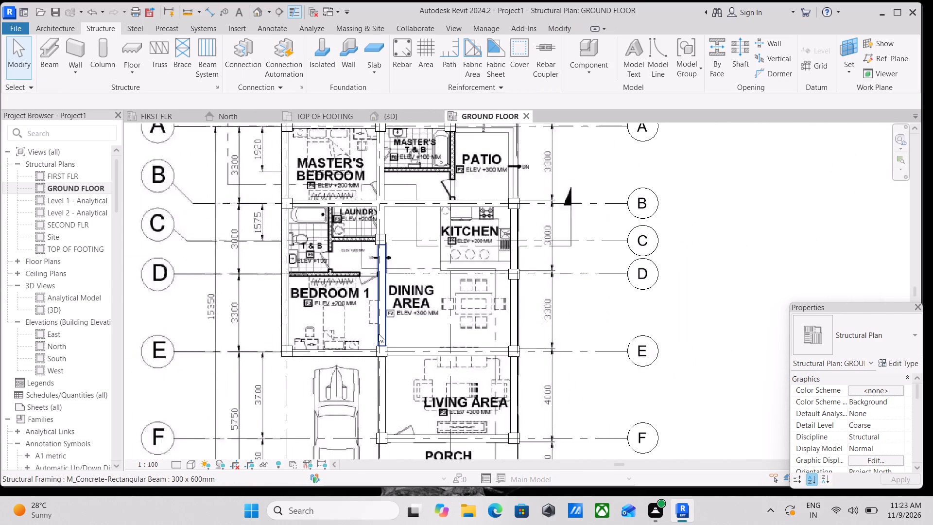
pyautogui.scroll(-1, 379, 334)
pyautogui.moveTo(379, 334); pyautogui.dragTo(352, 377, button='middle')
pyautogui.scroll(2, 352, 377)
pyautogui.scroll(2, 375, 260)
pyautogui.moveTo(359, 276); pyautogui.dragTo(357, 320, button='middle')
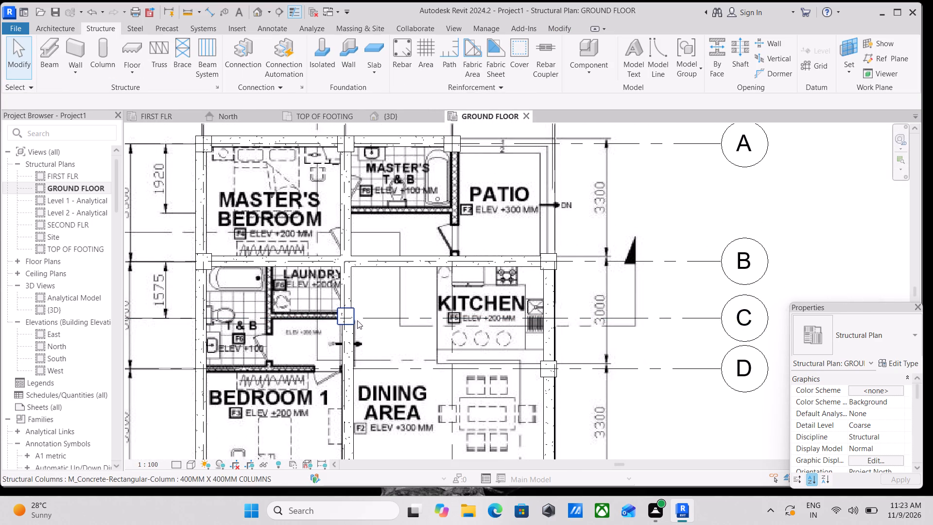
pyautogui.moveTo(353, 333); pyautogui.dragTo(376, 283, button='middle')
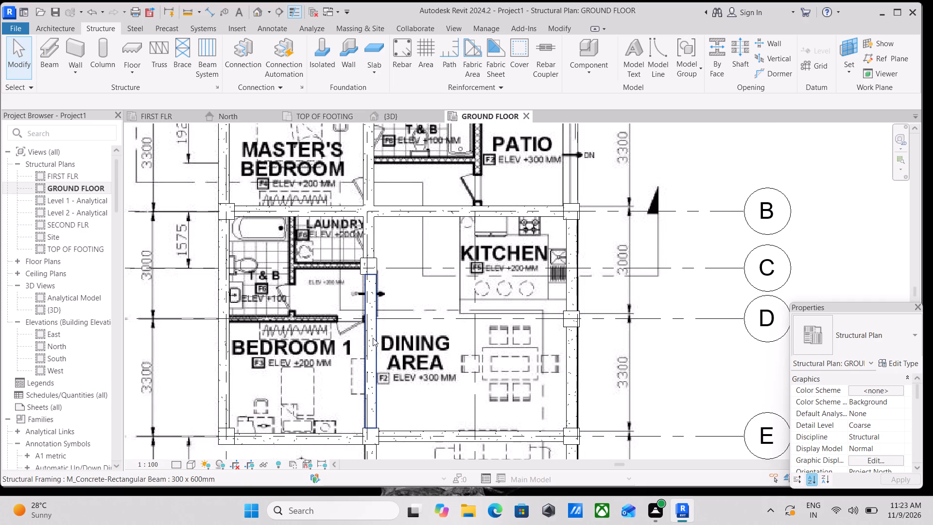
pyautogui.scroll(-1, 371, 340)
pyautogui.moveTo(371, 340); pyautogui.dragTo(379, 288, button='middle')
pyautogui.moveTo(389, 421); pyautogui.dragTo(391, 289, button='middle')
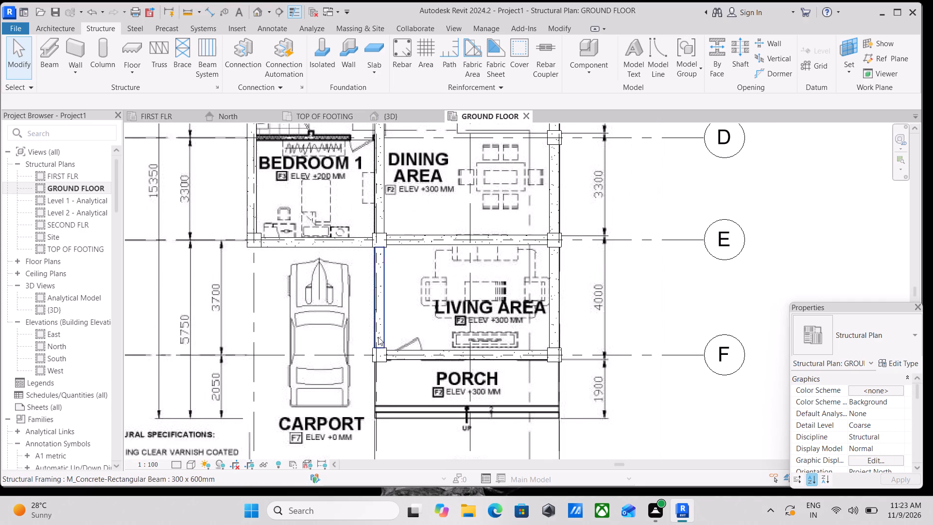
pyautogui.scroll(-1, 376, 340)
pyautogui.moveTo(376, 340); pyautogui.dragTo(379, 329, button='middle')
pyautogui.scroll(3, 376, 357)
pyautogui.moveTo(407, 379); pyautogui.dragTo(362, 392, button='middle')
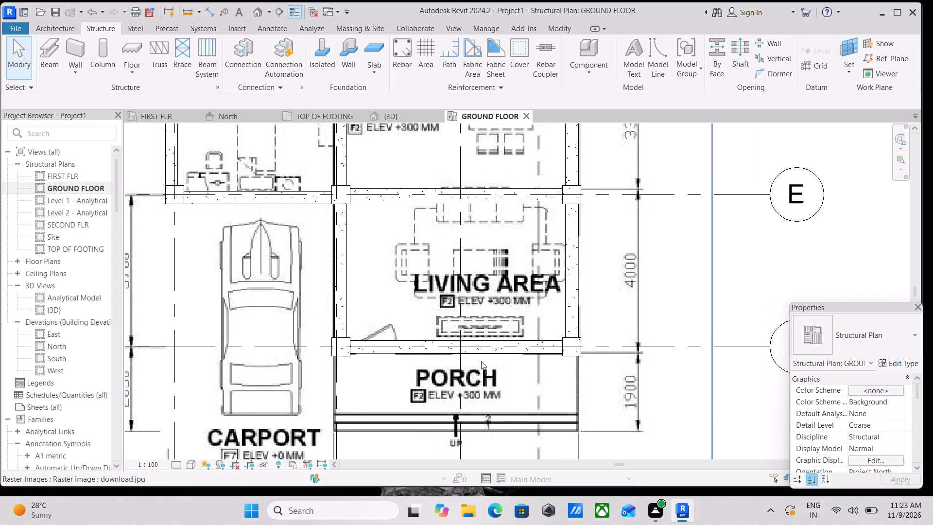
# Align the outer face of the grid 4 beam between grids E and F, beside the Living Area, with the column's outer face.
pyautogui.moveTo(491, 358); pyautogui.dragTo(329, 440, button='middle')
pyautogui.scroll(1, 381, 410)
pyautogui.write('AL')
pyautogui.scroll(2, 456, 444)
pyautogui.scroll(2, 413, 421)
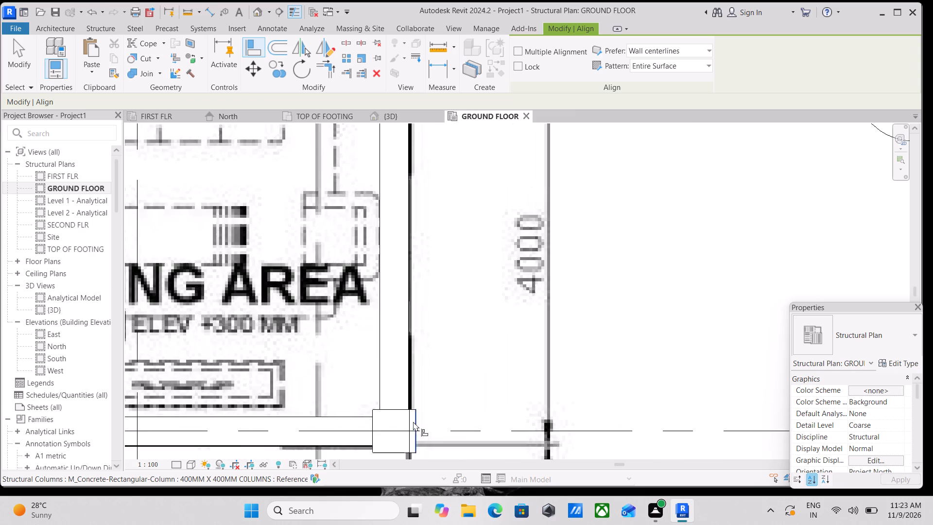
pyautogui.scroll(5, 413, 421)
pyautogui.click(419, 420)
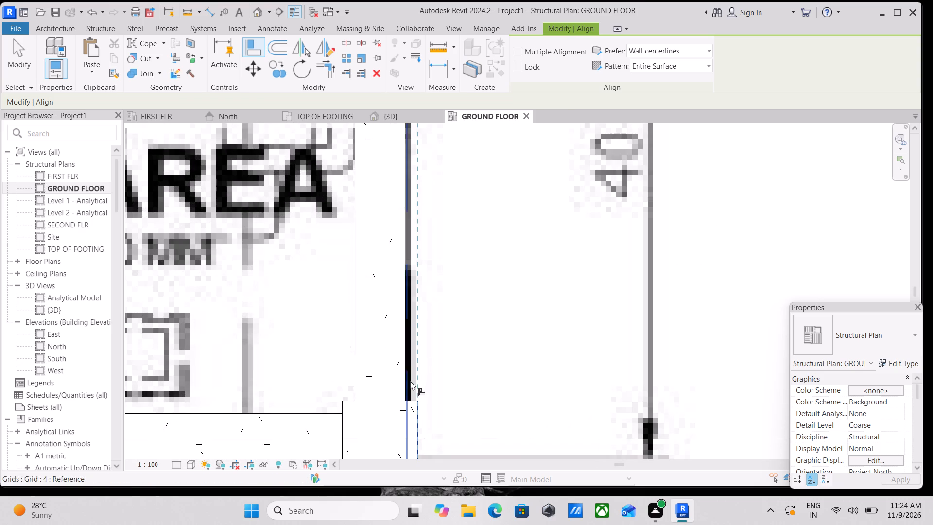
pyautogui.click(407, 380)
# Align the outer face of the grid 4 beam between grids D and E, beside the Dining Area, with the column's outer face.
pyautogui.scroll(-7, 427, 367)
pyautogui.moveTo(458, 320); pyautogui.dragTo(460, 492, button='middle')
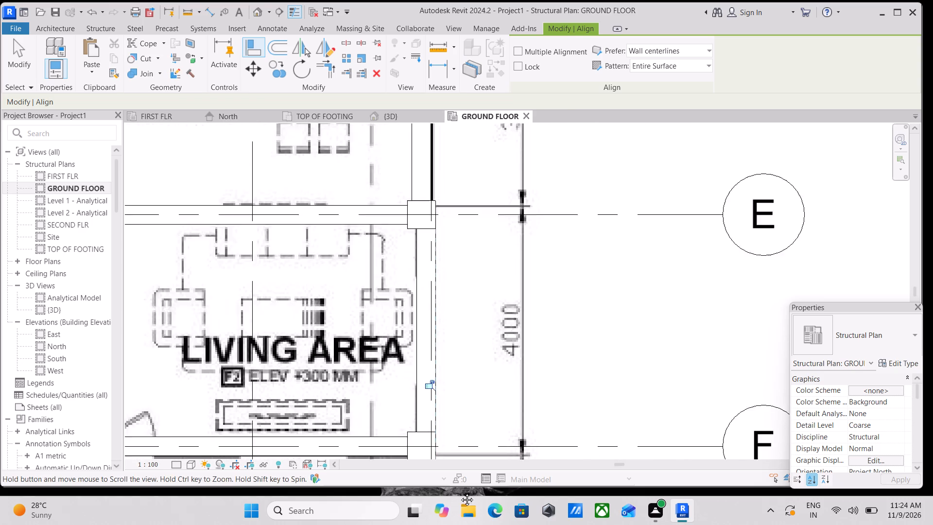
pyautogui.moveTo(460, 492); pyautogui.dragTo(460, 511, button='middle')
pyautogui.scroll(-1, 468, 325)
pyautogui.moveTo(468, 325); pyautogui.dragTo(460, 409, button='middle')
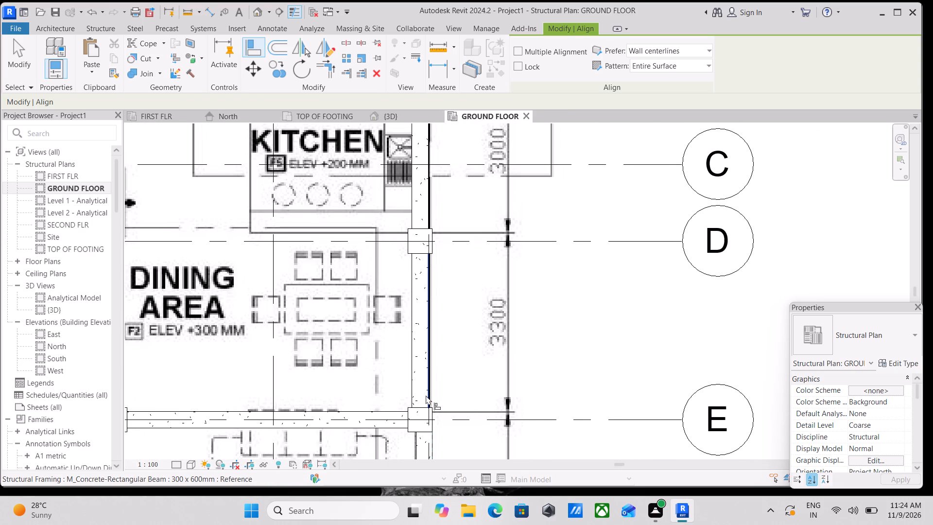
pyautogui.scroll(14, 425, 432)
pyautogui.click(425, 394)
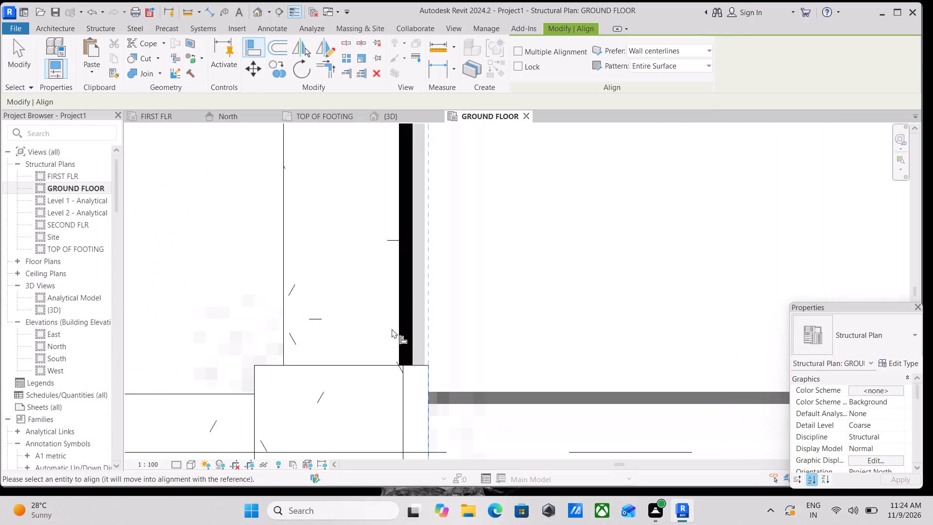
pyautogui.click(399, 334)
# Align the outer face of the grid 4 beam between grids B and D, beside the Kitchen, with the column's outer face.
pyautogui.scroll(-9, 409, 334)
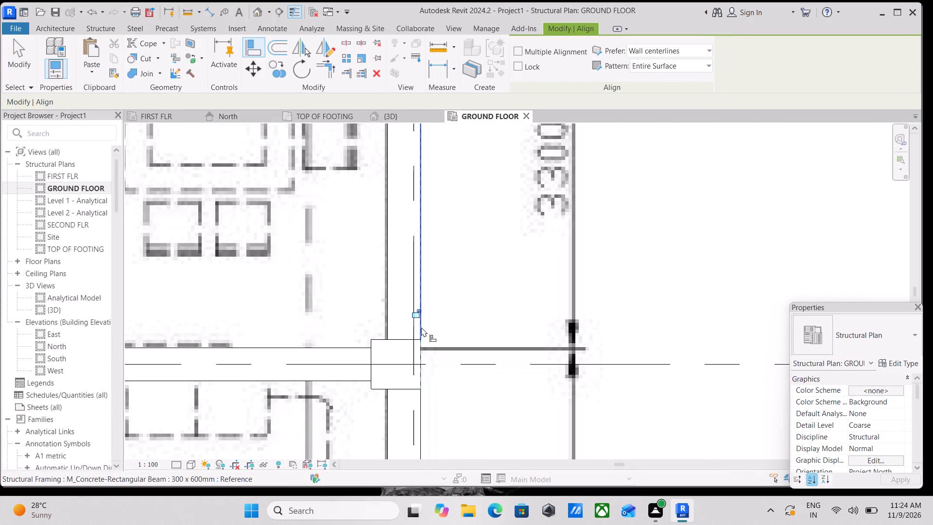
pyautogui.scroll(-3, 421, 327)
pyautogui.moveTo(426, 325); pyautogui.dragTo(431, 479, button='middle')
pyautogui.scroll(-1, 431, 478)
pyautogui.scroll(-2, 470, 368)
pyautogui.moveTo(470, 368); pyautogui.dragTo(471, 486, button='middle')
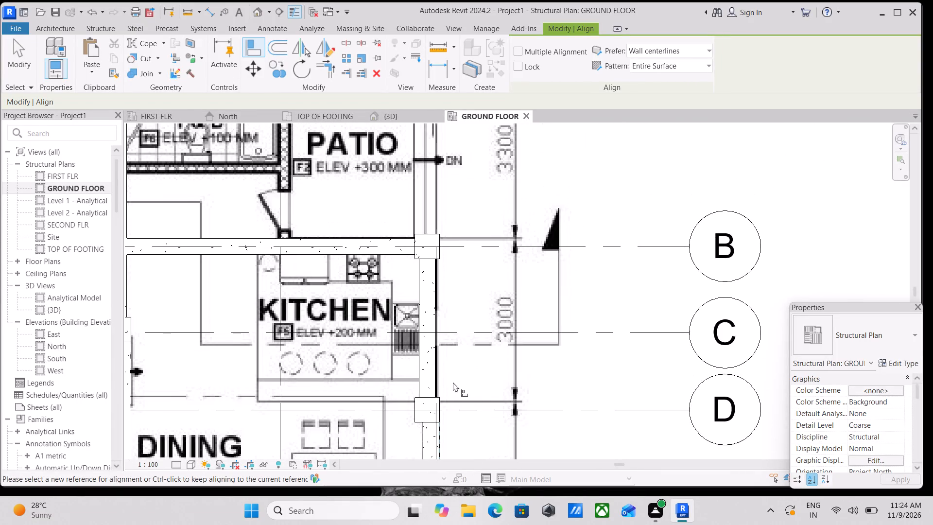
pyautogui.scroll(11, 450, 385)
pyautogui.click(431, 413)
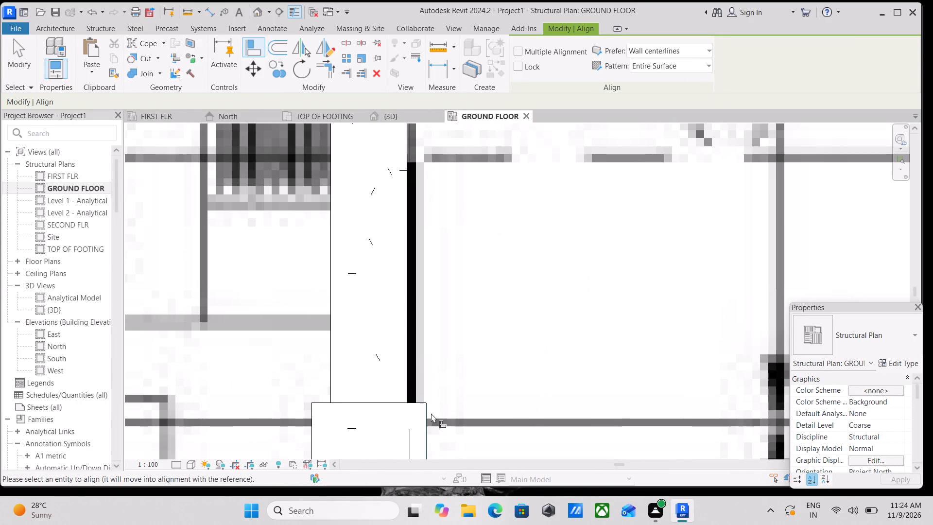
pyautogui.scroll(3, 408, 383)
pyautogui.click(407, 392)
pyautogui.scroll(-5, 410, 391)
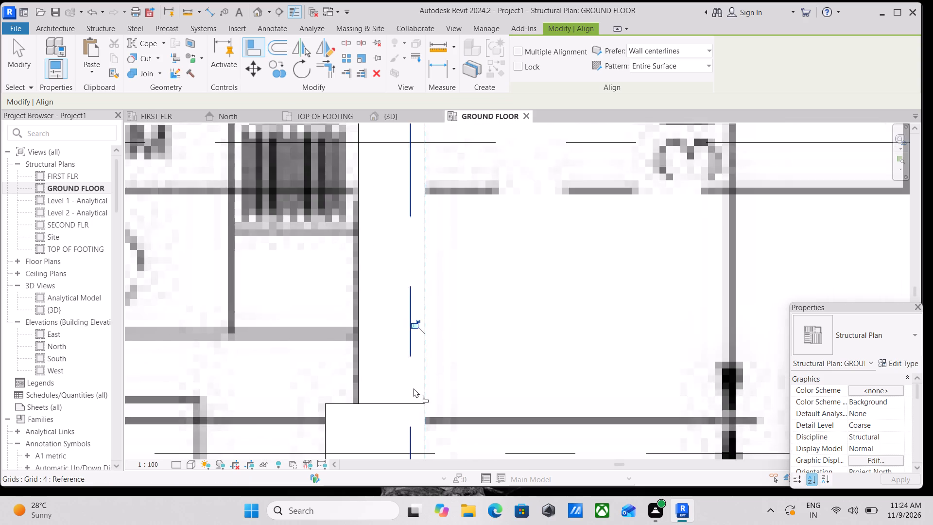
pyautogui.scroll(-9, 414, 388)
pyautogui.moveTo(414, 387); pyautogui.dragTo(415, 476, button='middle')
pyautogui.scroll(2, 415, 476)
pyautogui.moveTo(424, 362); pyautogui.dragTo(422, 458, button='middle')
pyautogui.scroll(-1, 422, 458)
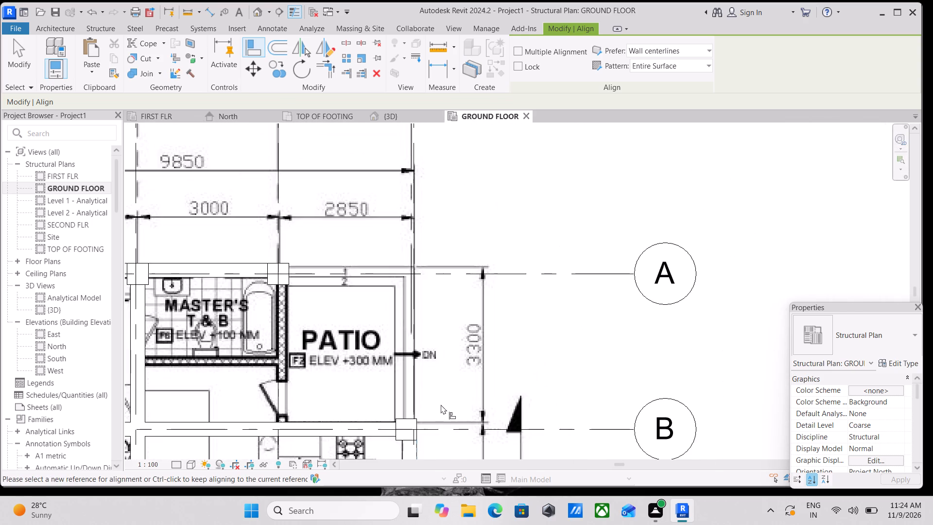
pyautogui.scroll(-3, 441, 404)
pyautogui.scroll(-3, 315, 347)
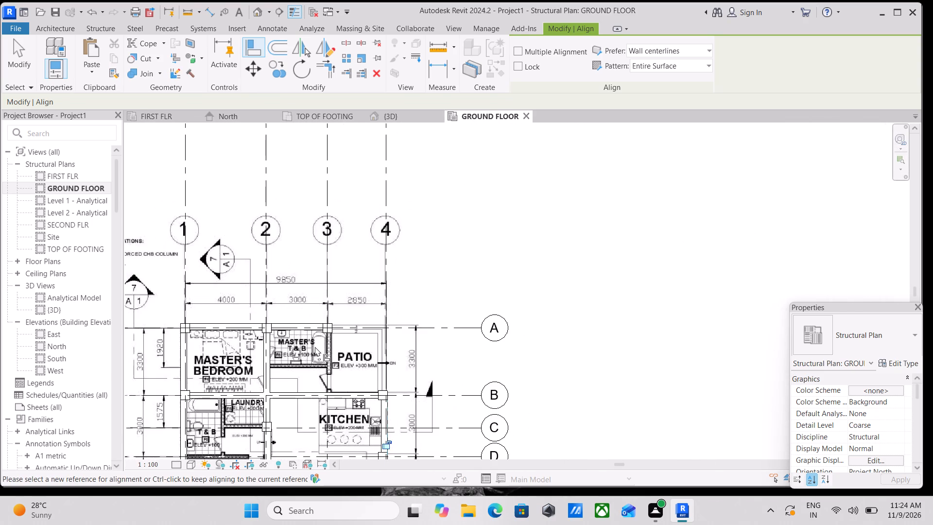
pyautogui.press('Escape')
pyautogui.scroll(-4, 309, 354)
pyautogui.press('Escape')
pyautogui.press('Escape')
# Examine the beams, columns and footings in the 3D view from several angles.
pyautogui.scroll(-2, 283, 385)
pyautogui.moveTo(283, 385); pyautogui.dragTo(297, 341, button='middle')
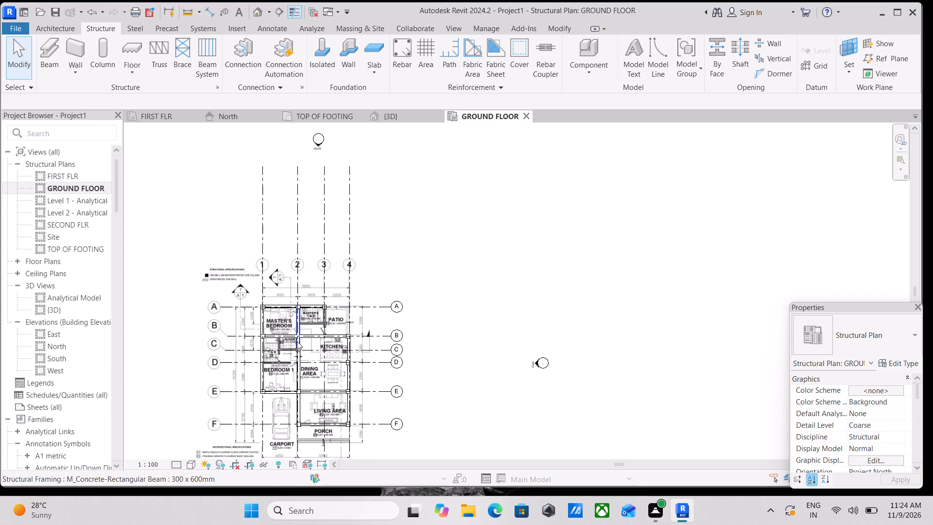
pyautogui.click(397, 114)
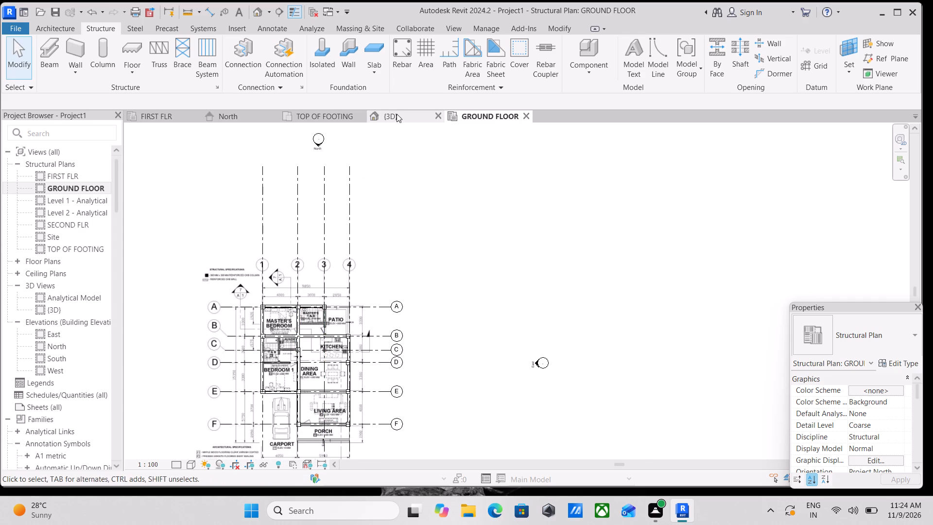
pyautogui.scroll(-2, 496, 343)
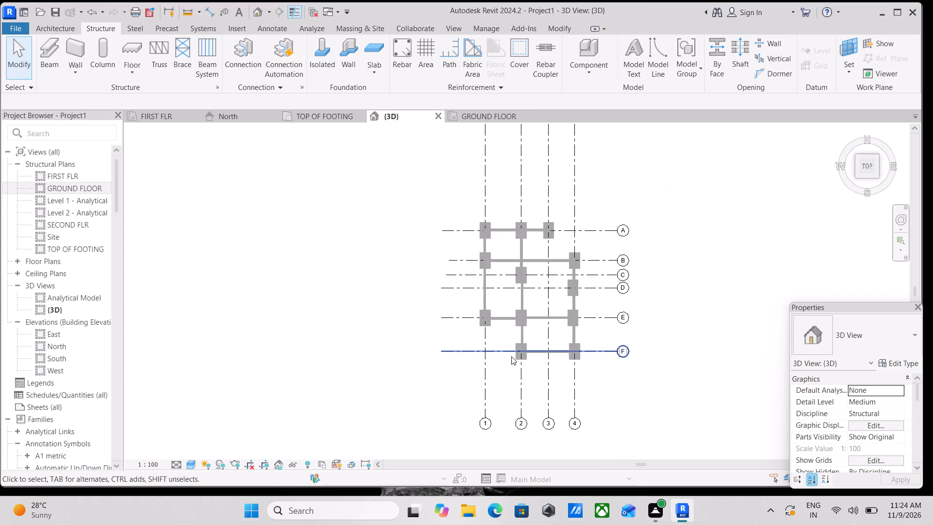
pyautogui.keyDown('shift'); pyautogui.moveTo(519, 358); pyautogui.dragTo(619, 291, button='middle'); pyautogui.keyUp('shift')
pyautogui.scroll(-1, 610, 363)
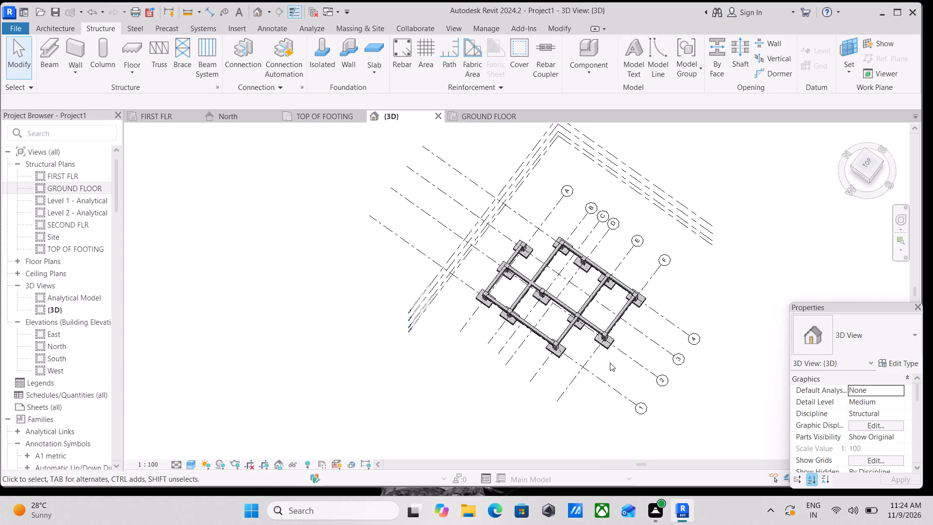
pyautogui.keyDown('shift'); pyautogui.moveTo(613, 359); pyautogui.dragTo(635, 246, button='middle'); pyautogui.keyUp('shift')
pyautogui.keyDown('shift'); pyautogui.moveTo(644, 351); pyautogui.dragTo(593, 302, button='middle'); pyautogui.keyUp('shift')
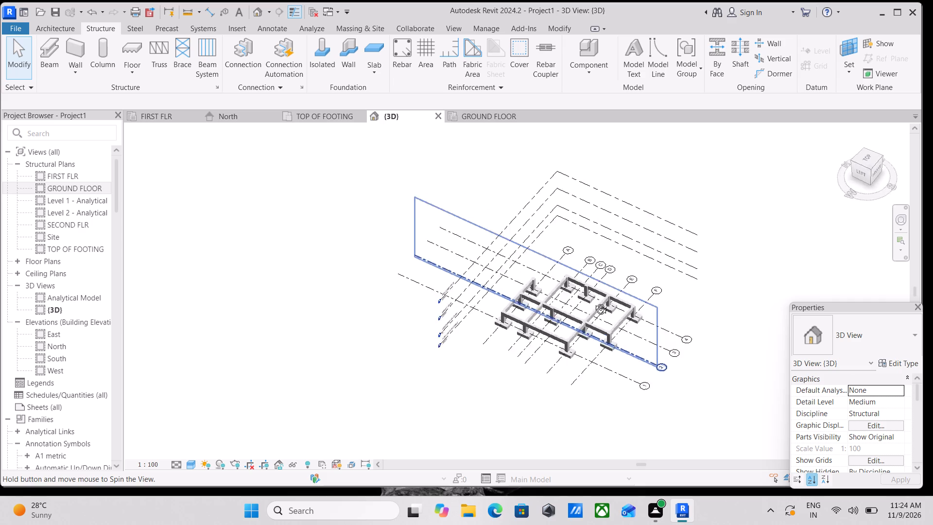
pyautogui.keyDown('shift'); pyautogui.moveTo(593, 302); pyautogui.dragTo(504, 283, button='middle'); pyautogui.keyUp('shift')
pyautogui.moveTo(504, 368); pyautogui.dragTo(546, 337, button='middle')
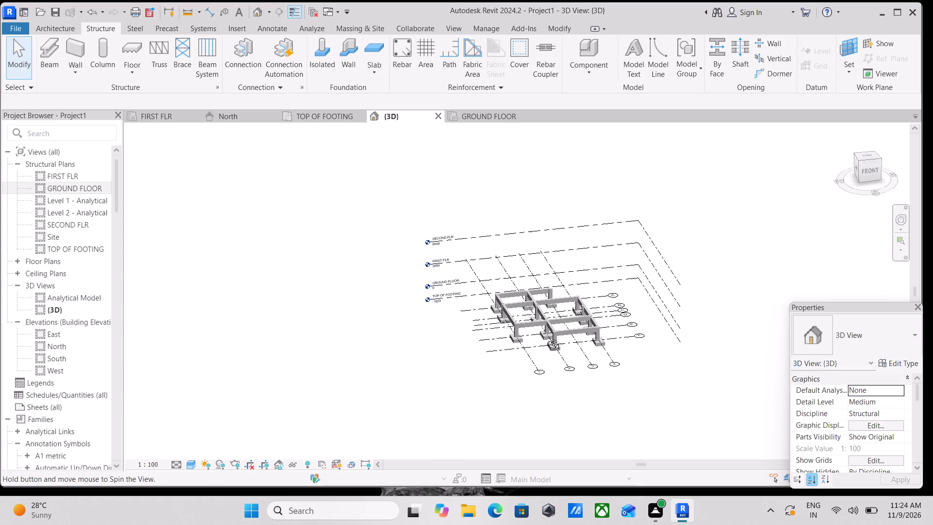
pyautogui.moveTo(546, 337); pyautogui.dragTo(523, 441, button='middle')
pyautogui.scroll(3, 525, 363)
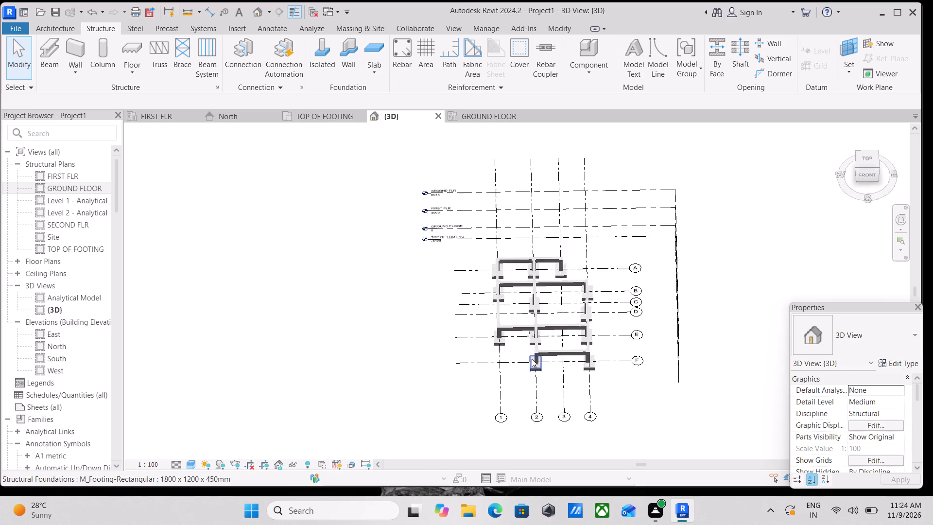
pyautogui.keyDown('shift'); pyautogui.moveTo(541, 353); pyautogui.dragTo(538, 449, button='middle'); pyautogui.keyUp('shift')
pyautogui.keyDown('shift'); pyautogui.scroll(2, 538, 449); pyautogui.keyUp('shift')
pyautogui.keyDown('shift'); pyautogui.moveTo(533, 372); pyautogui.dragTo(533, 372, button='middle'); pyautogui.keyUp('shift')
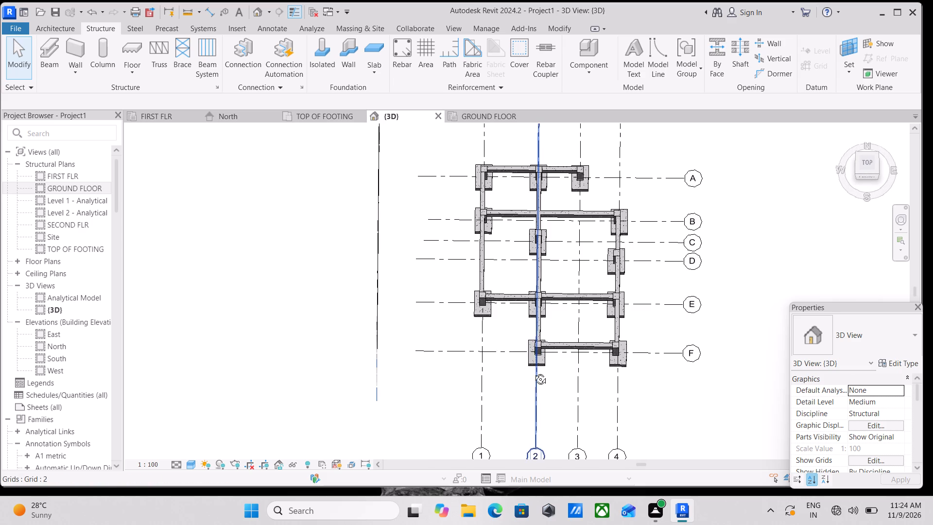
pyautogui.keyDown('shift'); pyautogui.moveTo(533, 372); pyautogui.dragTo(532, 388, button='middle'); pyautogui.keyUp('shift')
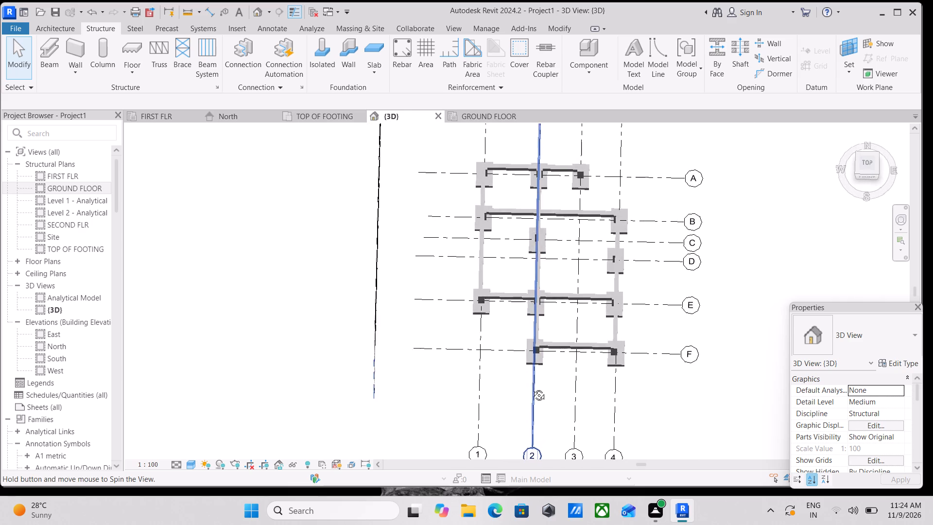
pyautogui.keyDown('shift'); pyautogui.moveTo(532, 388); pyautogui.dragTo(532, 389, button='middle'); pyautogui.keyUp('shift')
pyautogui.scroll(-3, 585, 284)
pyautogui.keyDown('shift'); pyautogui.moveTo(585, 284); pyautogui.dragTo(610, 350, button='middle'); pyautogui.keyUp('shift')
pyautogui.moveTo(604, 236); pyautogui.dragTo(544, 320, button='middle')
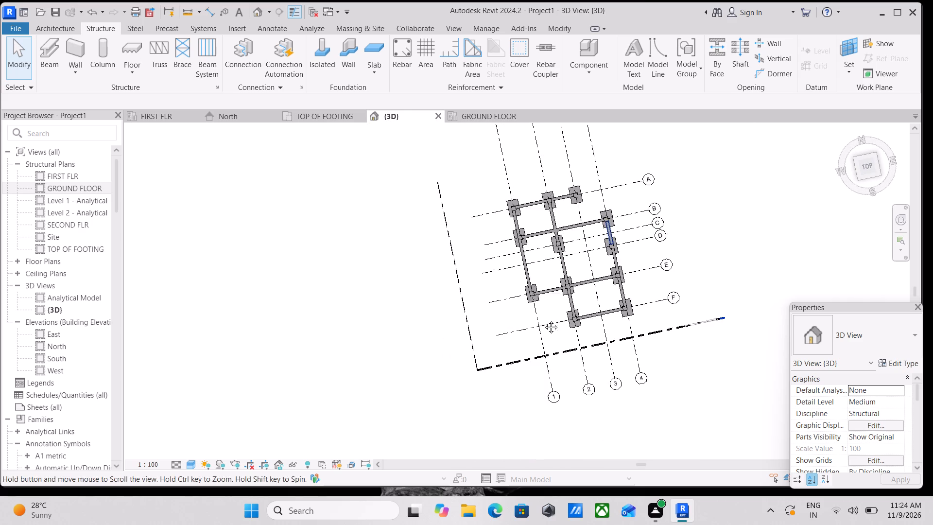
pyautogui.moveTo(544, 320); pyautogui.dragTo(394, 393, button='middle')
pyautogui.scroll(4, 394, 393)
pyautogui.scroll(2, 406, 347)
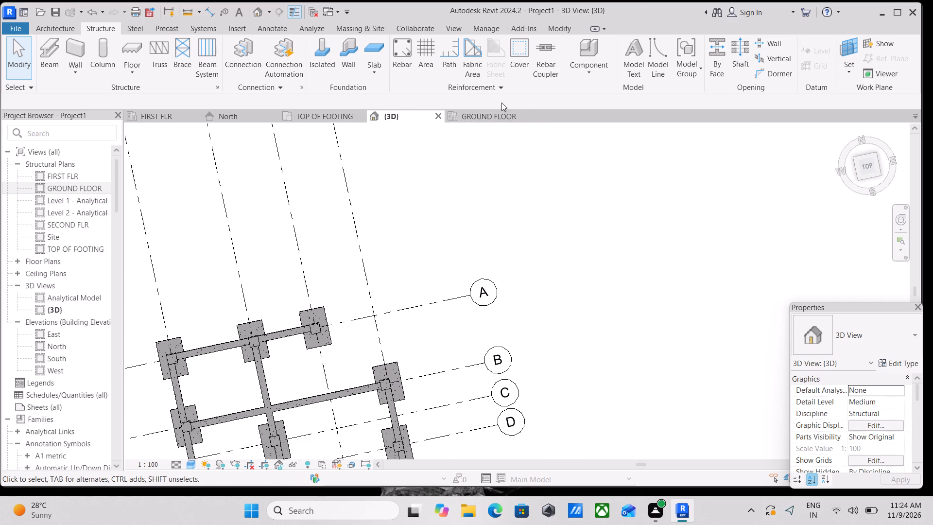
# Return to the GROUND FLOOR plan and examine the beams from grid A to grid F for outer faces not yet flush with the columns.
pyautogui.click(485, 116)
pyautogui.scroll(6, 336, 320)
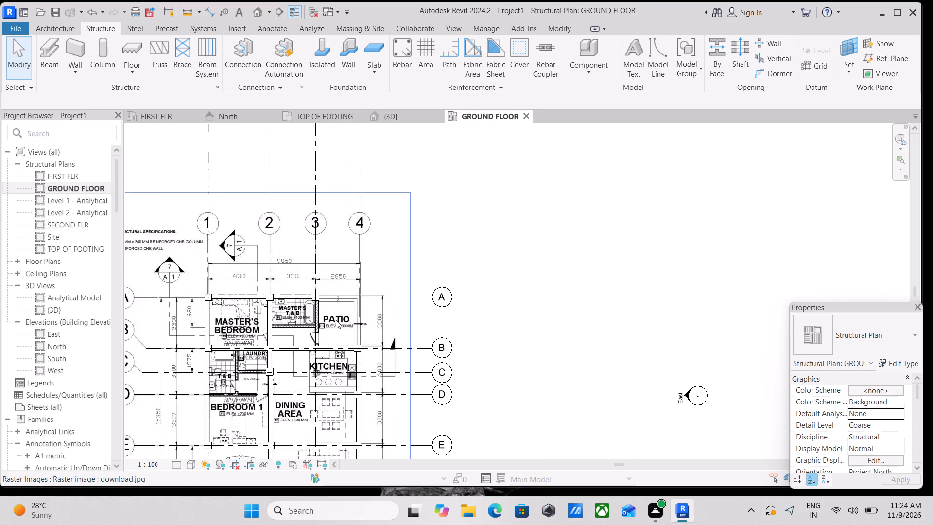
pyautogui.scroll(3, 336, 320)
pyautogui.scroll(-3, 379, 254)
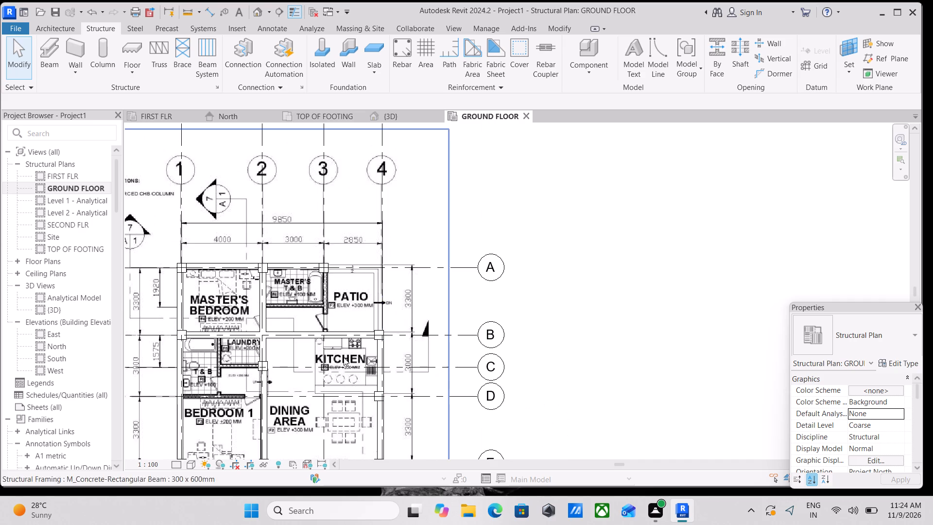
pyautogui.moveTo(344, 357); pyautogui.dragTo(376, 314, button='middle')
pyautogui.scroll(-2, 386, 347)
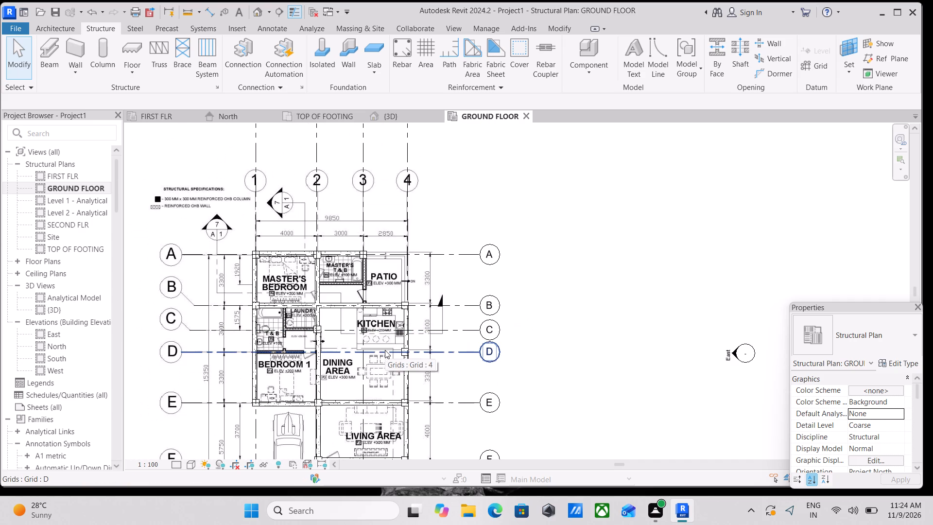
pyautogui.scroll(-1, 385, 350)
pyautogui.scroll(-1, 343, 366)
pyautogui.moveTo(343, 366); pyautogui.dragTo(371, 326, button='middle')
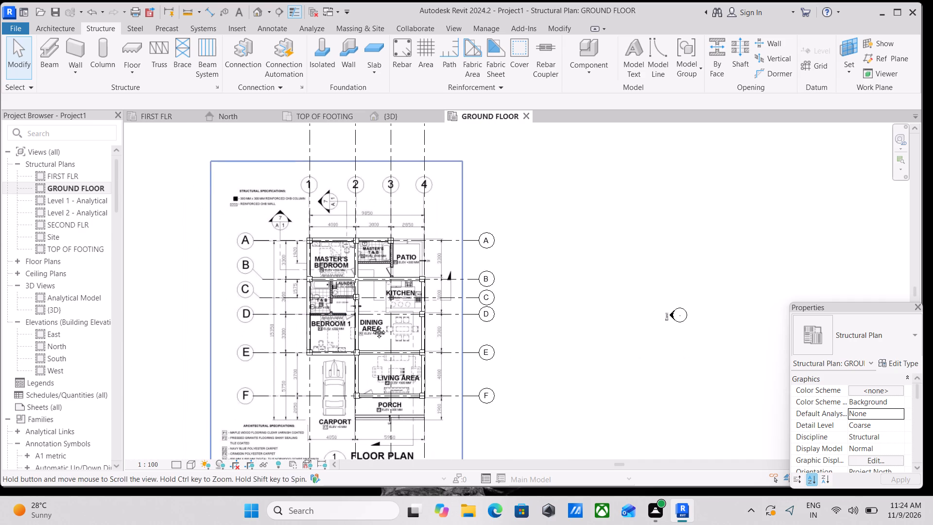
pyautogui.scroll(8, 368, 404)
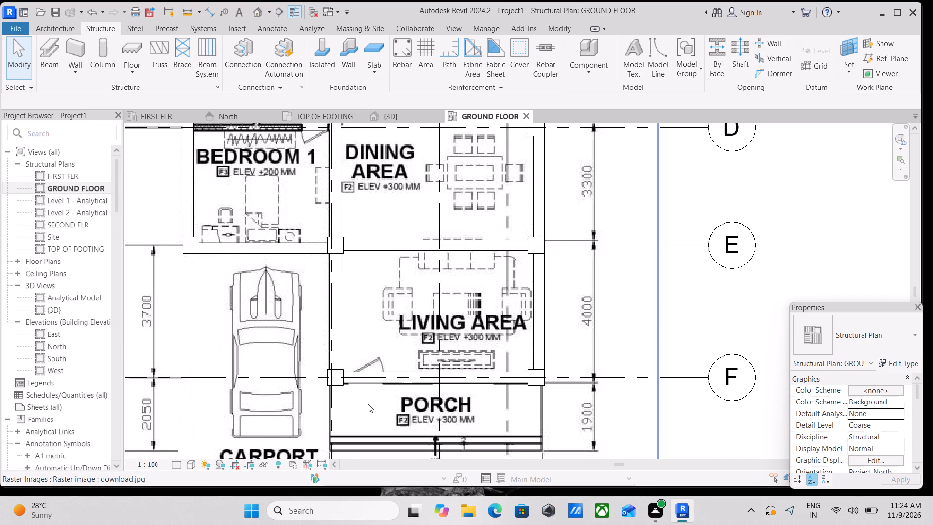
pyautogui.scroll(-2, 386, 390)
pyautogui.moveTo(386, 390); pyautogui.dragTo(394, 401, button='middle')
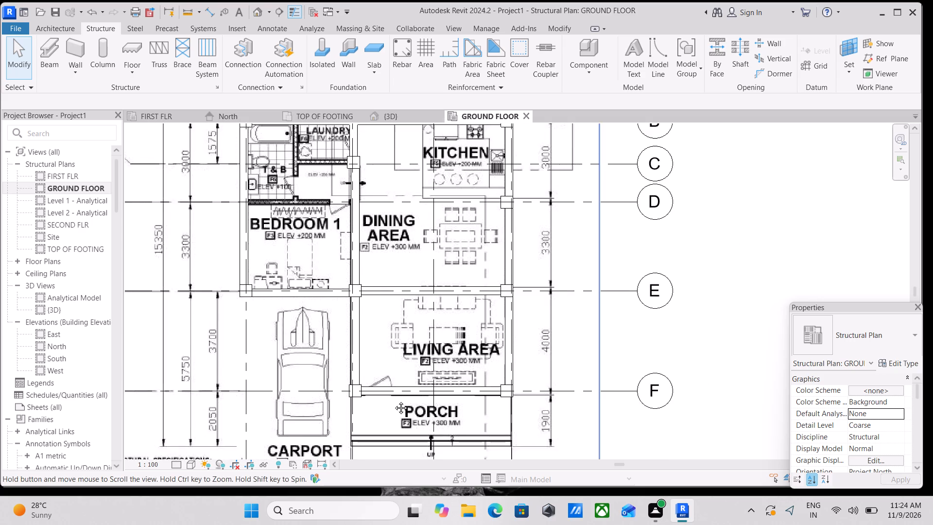
# Align the porch-side face of the grid F beam between grids 2 and 4 with the column's outer face.
pyautogui.scroll(5, 394, 401)
pyautogui.moveTo(350, 404); pyautogui.dragTo(358, 434, button='middle')
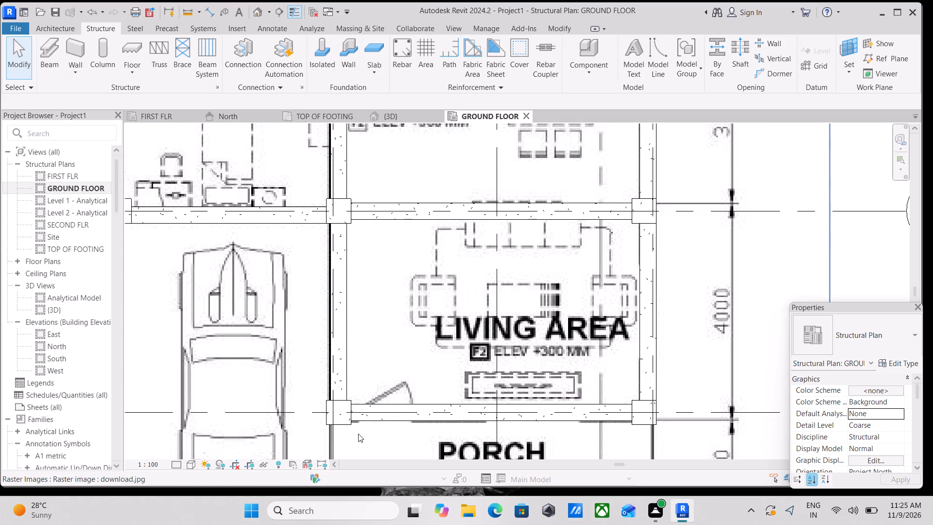
pyautogui.write('AL')
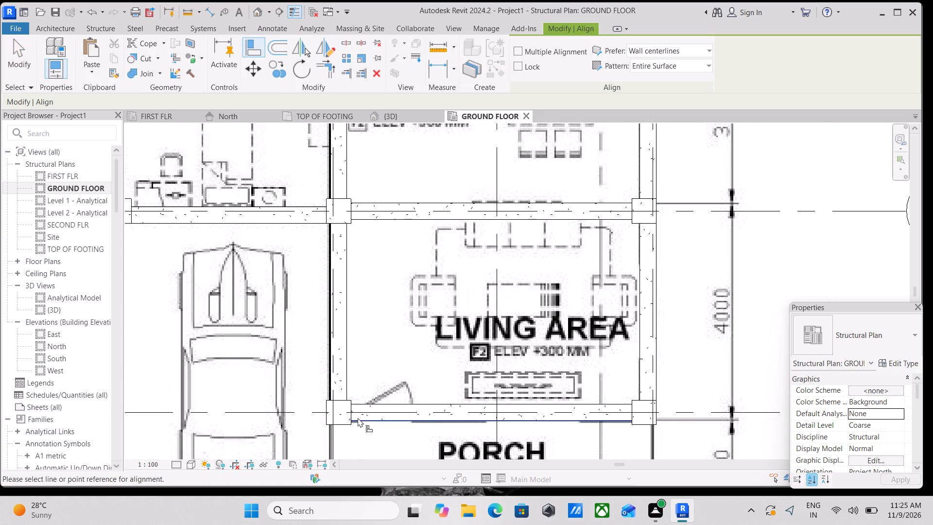
pyautogui.scroll(10, 353, 422)
pyautogui.click(328, 418)
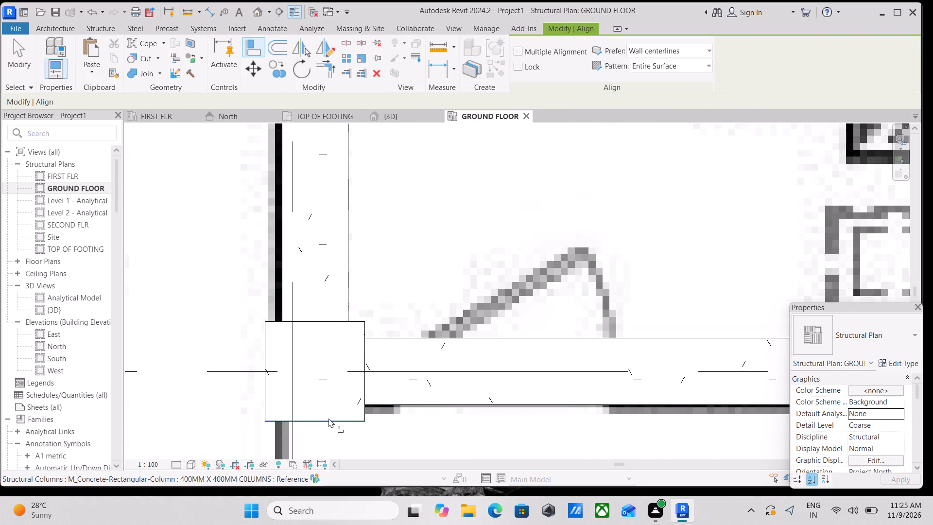
pyautogui.click(431, 411)
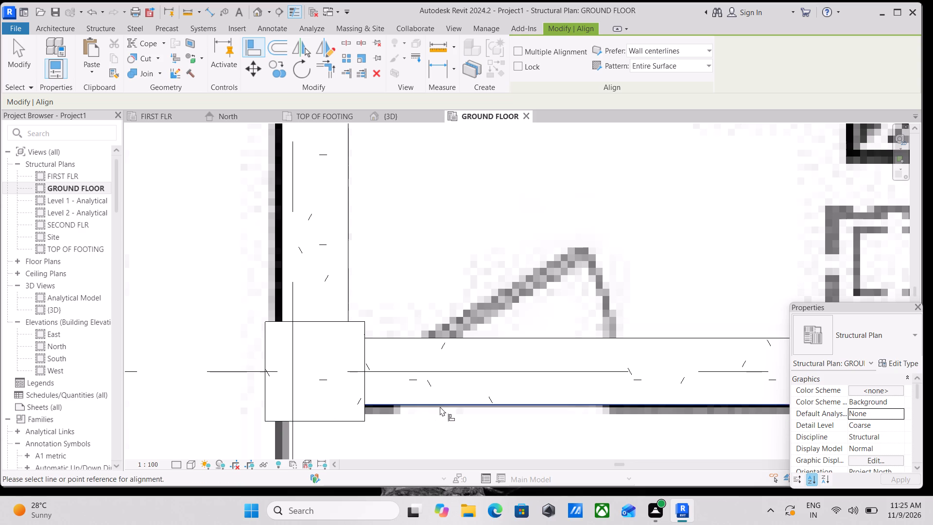
pyautogui.press('Escape')
pyautogui.write('AL')
pyautogui.scroll(2, 354, 428)
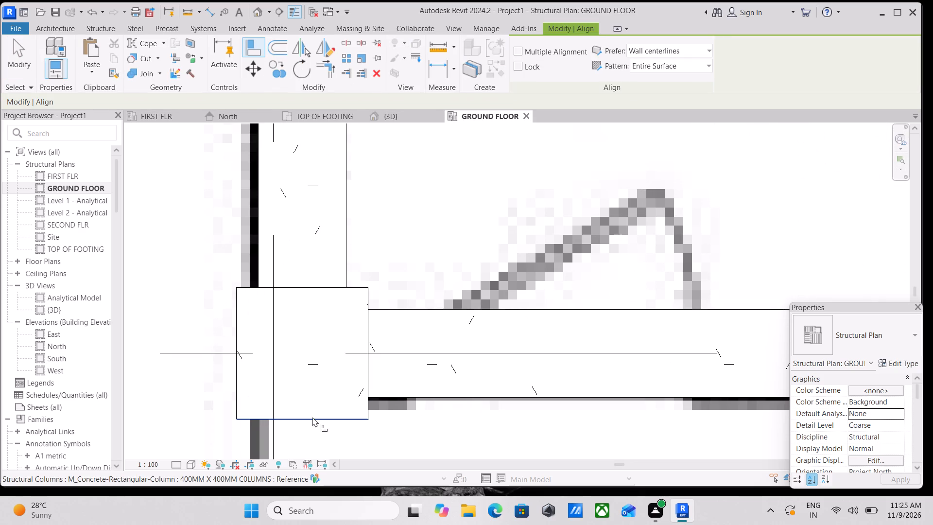
pyautogui.click(314, 421)
pyautogui.click(467, 395)
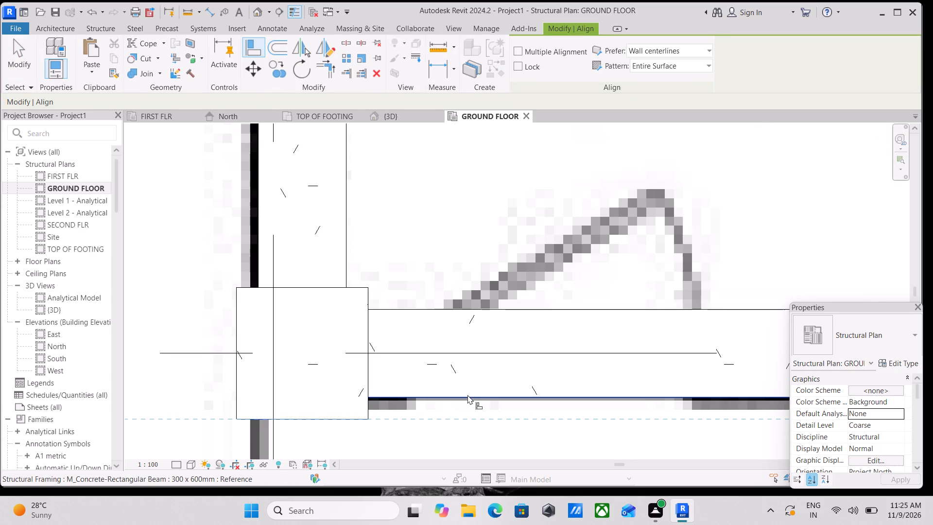
pyautogui.scroll(-7, 469, 394)
pyautogui.moveTo(488, 382); pyautogui.dragTo(327, 415, button='middle')
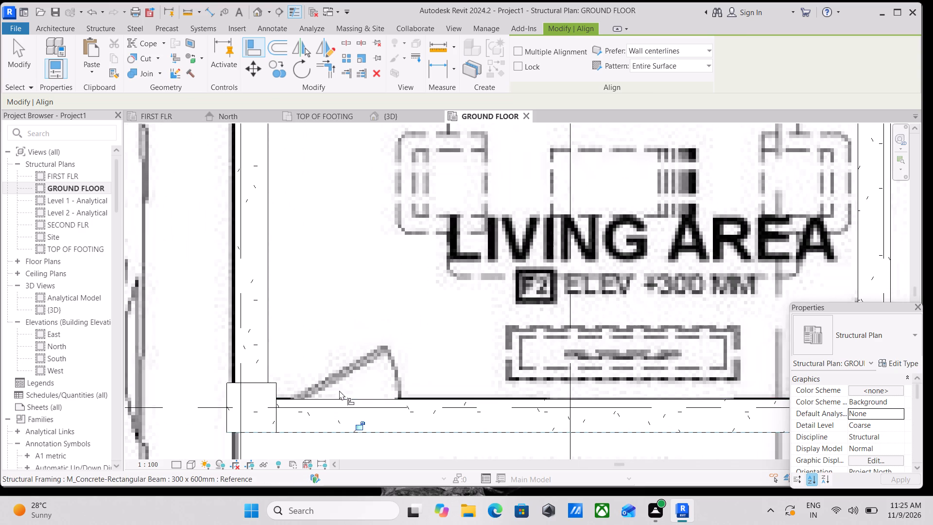
# Finish aligning and examine the GROUND FLOOR plan from the porch up to grid A for beam faces flush with the columns.
pyautogui.press('Escape')
pyautogui.scroll(-4, 411, 368)
pyautogui.press('Escape')
pyautogui.scroll(-3, 561, 359)
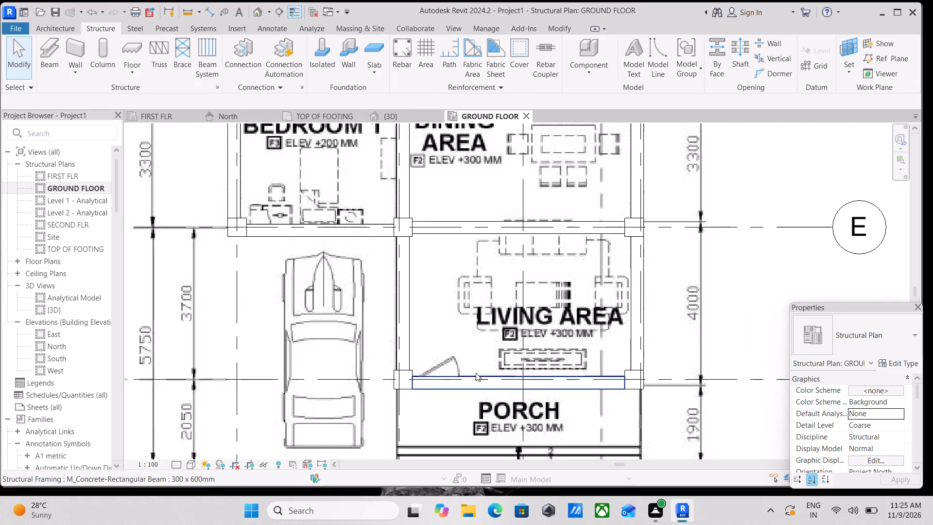
pyautogui.scroll(-2, 475, 373)
pyautogui.moveTo(475, 373); pyautogui.dragTo(478, 400, button='middle')
pyautogui.scroll(2, 433, 359)
pyautogui.moveTo(433, 359); pyautogui.dragTo(438, 389, button='middle')
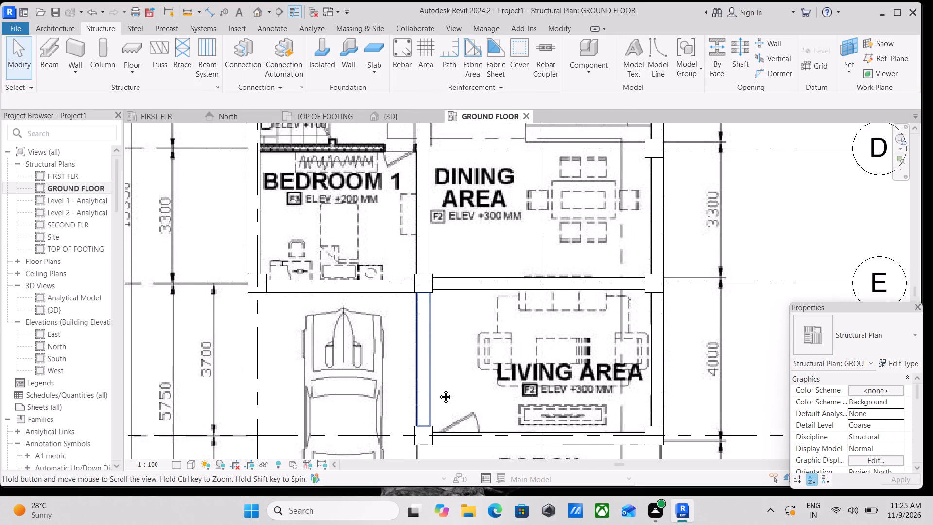
pyautogui.moveTo(438, 389); pyautogui.dragTo(438, 390, button='middle')
pyautogui.scroll(4, 419, 305)
pyautogui.scroll(-6, 419, 305)
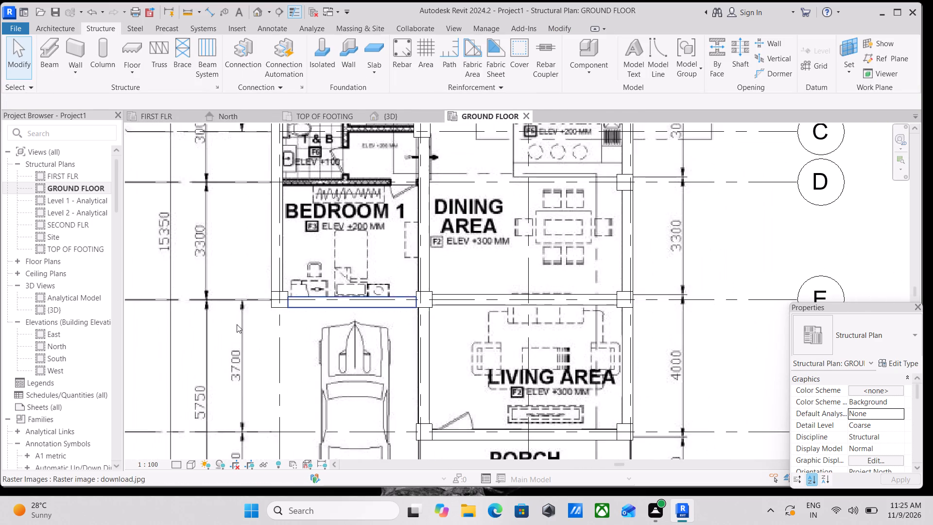
pyautogui.moveTo(233, 324); pyautogui.dragTo(283, 401, button='middle')
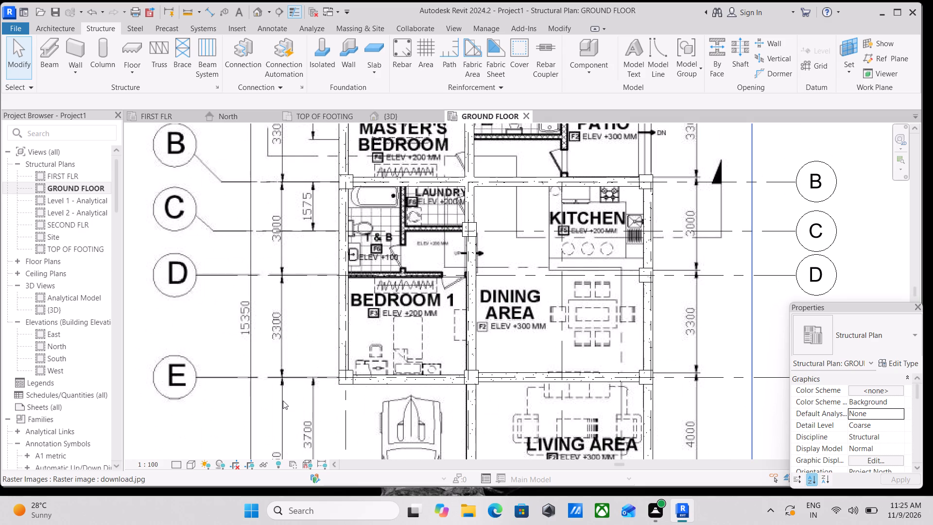
pyautogui.scroll(-2, 410, 344)
pyautogui.moveTo(410, 344); pyautogui.dragTo(379, 352, button='middle')
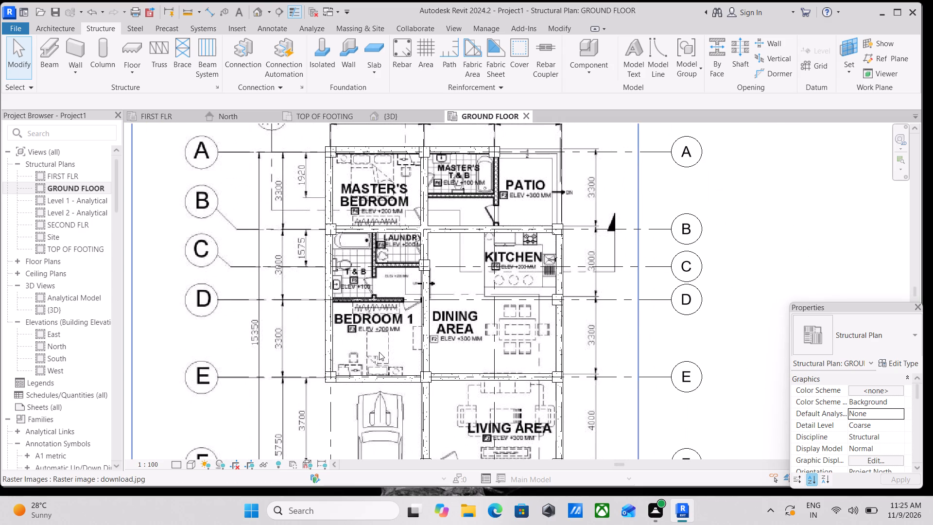
pyautogui.scroll(2, 379, 352)
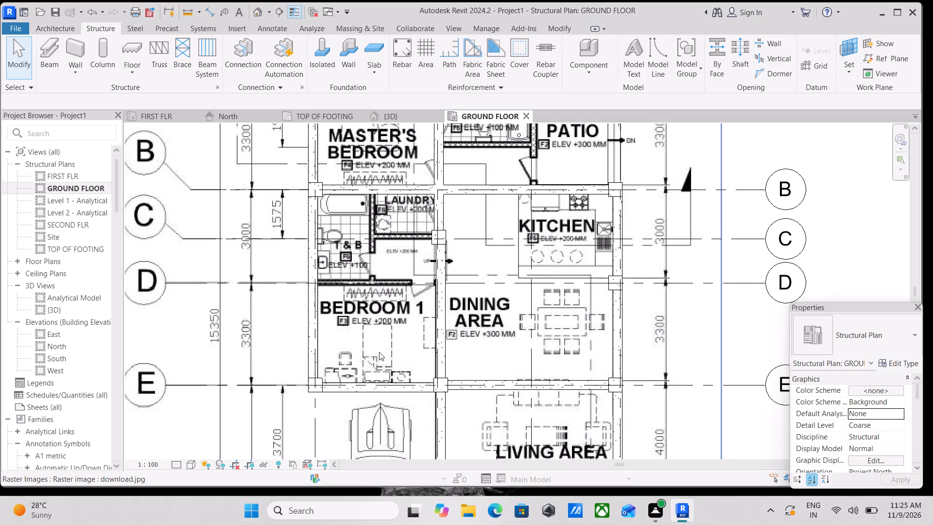
pyautogui.press('Escape')
pyautogui.scroll(-1, 369, 297)
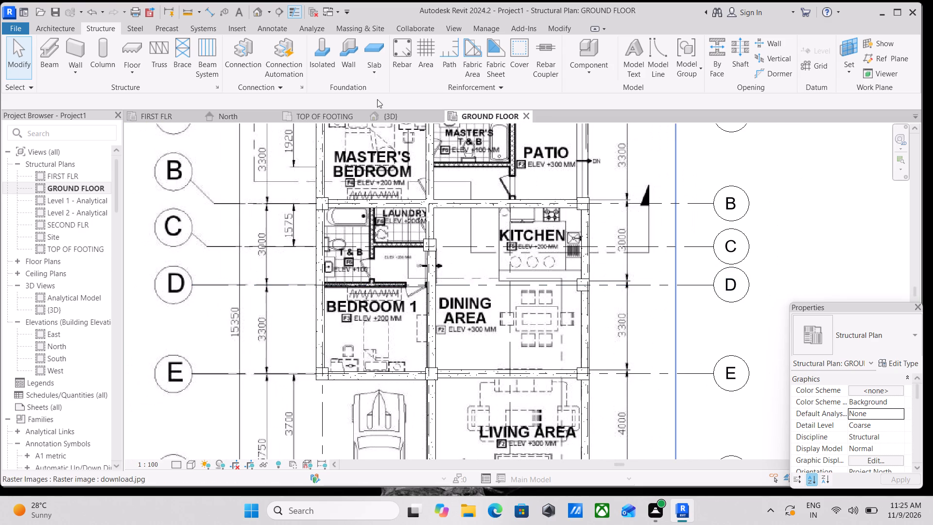
pyautogui.scroll(2, 412, 260)
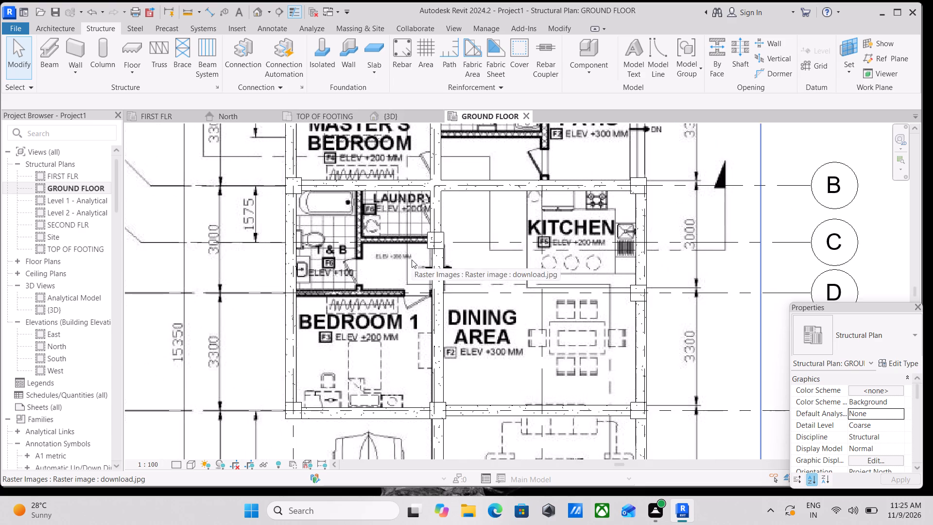
pyautogui.moveTo(412, 260); pyautogui.dragTo(407, 307, button='middle')
pyautogui.scroll(3, 425, 352)
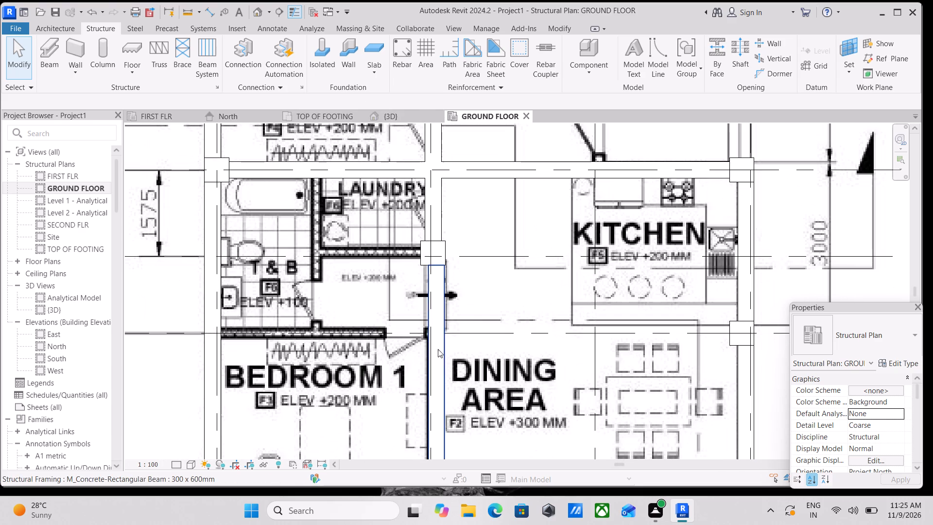
pyautogui.scroll(-2, 455, 331)
pyautogui.moveTo(455, 331); pyautogui.dragTo(418, 362, button='middle')
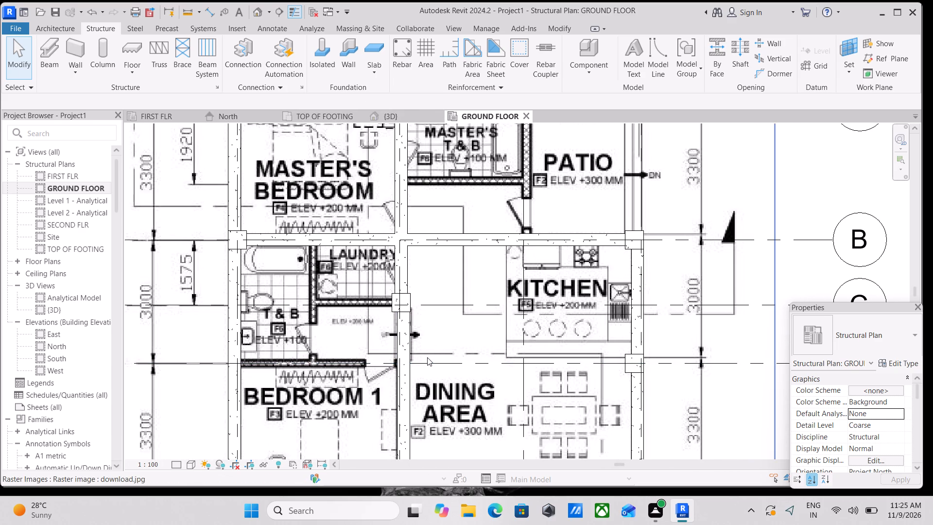
pyautogui.scroll(-3, 427, 357)
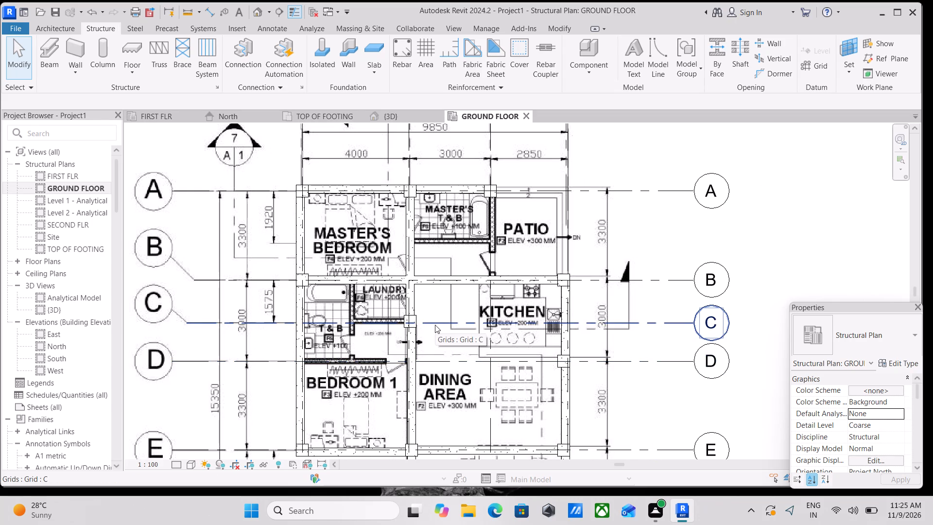
# Examine the beams, columns and footings in the 3D view from the back, side, front and above.
pyautogui.click(383, 117)
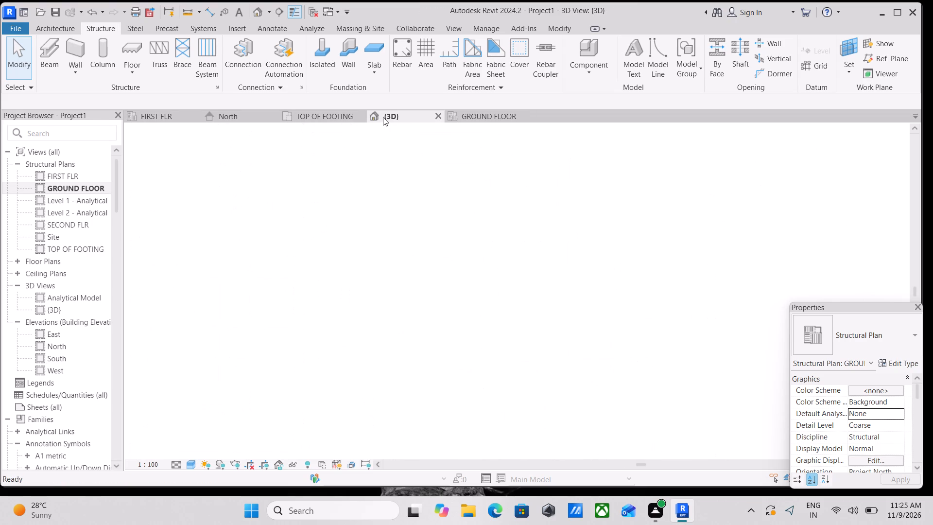
pyautogui.scroll(-2, 363, 307)
pyautogui.moveTo(362, 307); pyautogui.dragTo(422, 191, button='middle')
pyautogui.scroll(1, 422, 191)
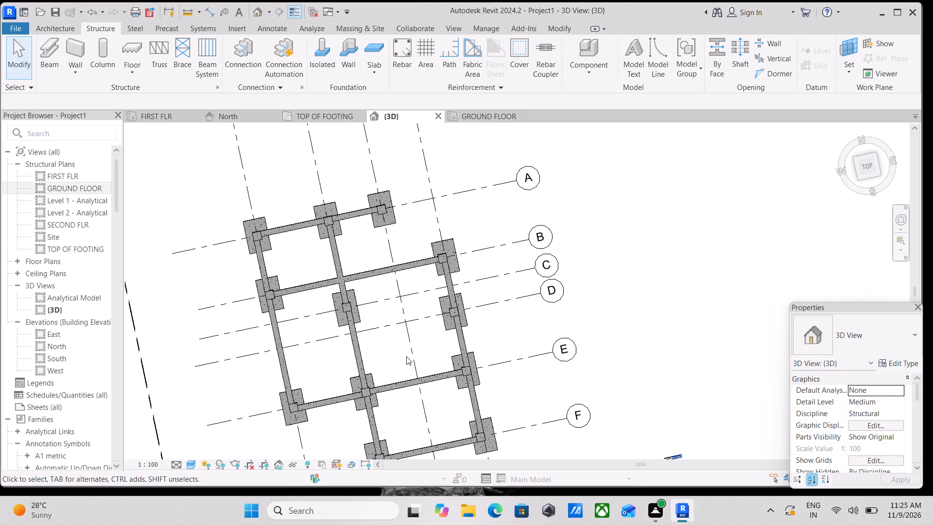
pyautogui.keyDown('shift'); pyautogui.moveTo(406, 356); pyautogui.dragTo(490, 260, button='middle'); pyautogui.keyUp('shift')
pyautogui.keyDown('shift'); pyautogui.moveTo(503, 401); pyautogui.dragTo(533, 222, button='middle'); pyautogui.keyUp('shift')
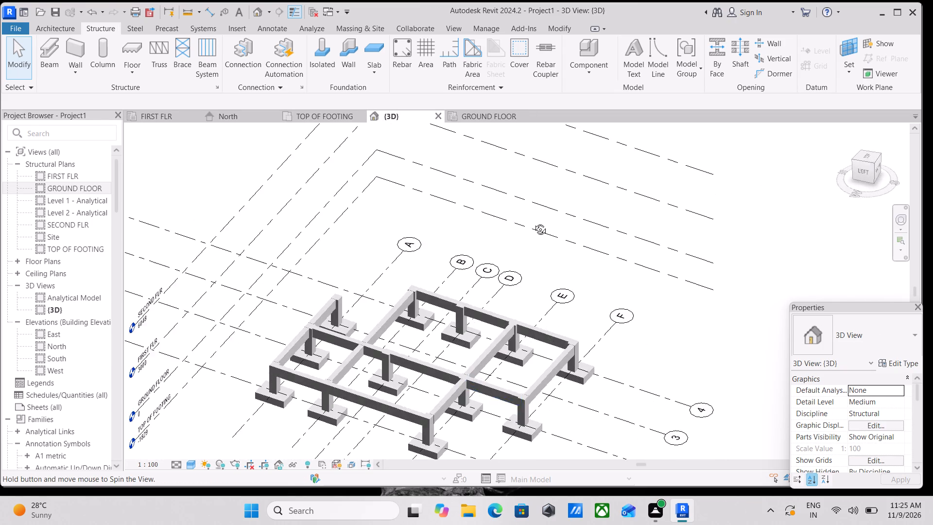
pyautogui.moveTo(485, 419); pyautogui.dragTo(625, 405, button='middle')
pyautogui.scroll(2, 451, 367)
pyautogui.keyDown('shift'); pyautogui.scroll(1, 352, 366); pyautogui.keyUp('shift')
pyautogui.keyDown('shift'); pyautogui.moveTo(352, 366); pyautogui.dragTo(462, 319, button='middle'); pyautogui.keyUp('shift')
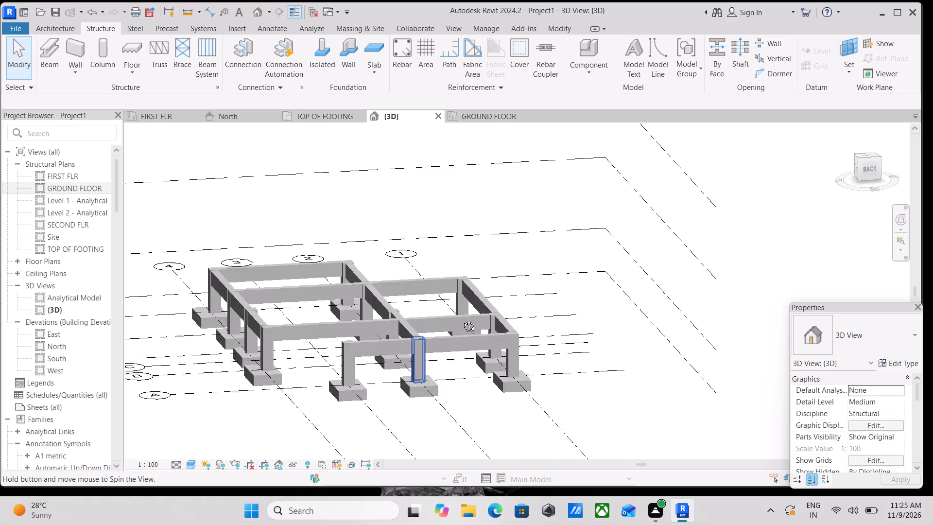
pyautogui.keyDown('shift'); pyautogui.moveTo(462, 319); pyautogui.dragTo(227, 440, button='middle'); pyautogui.keyUp('shift')
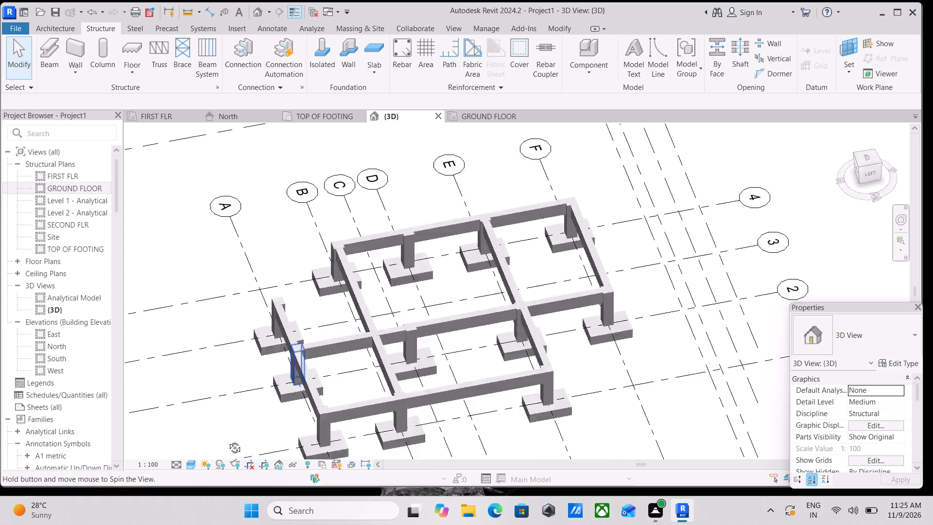
pyautogui.keyDown('shift'); pyautogui.moveTo(227, 440); pyautogui.dragTo(128, 426, button='middle'); pyautogui.keyUp('shift')
pyautogui.keyDown('shift'); pyautogui.moveTo(481, 407); pyautogui.dragTo(350, 483, button='middle'); pyautogui.keyUp('shift')
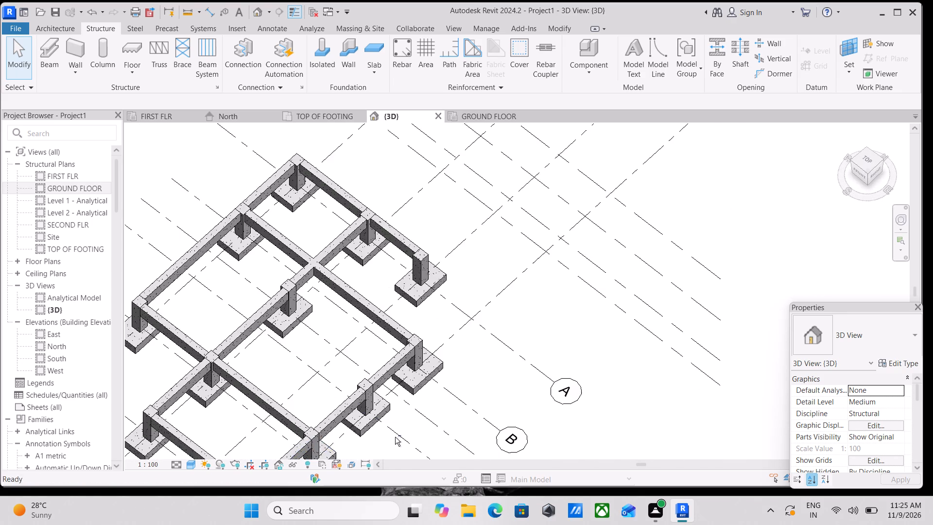
pyautogui.scroll(-3, 407, 424)
pyautogui.moveTo(407, 424); pyautogui.dragTo(491, 318, button='middle')
pyautogui.keyDown('shift'); pyautogui.moveTo(423, 373); pyautogui.dragTo(485, 306, button='middle'); pyautogui.keyUp('shift')
pyautogui.keyDown('shift'); pyautogui.moveTo(424, 372); pyautogui.dragTo(468, 319, button='middle'); pyautogui.keyUp('shift')
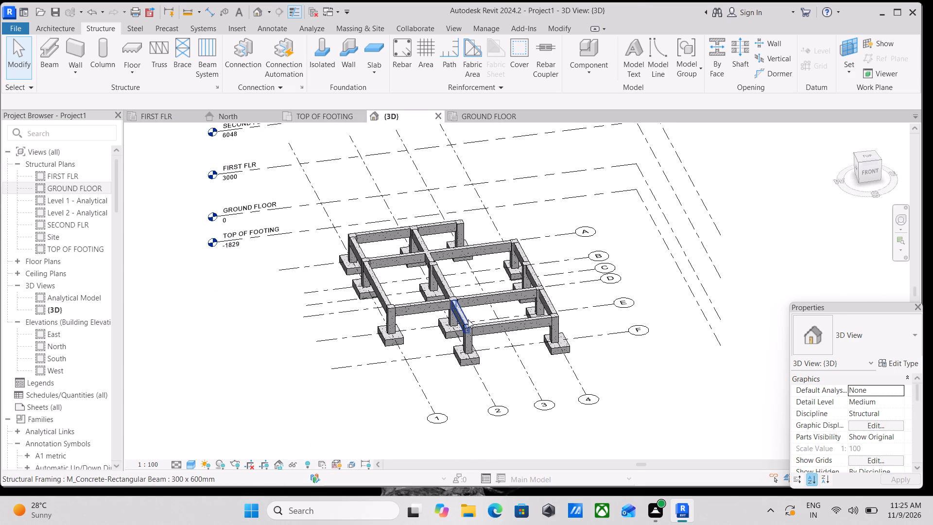
pyautogui.moveTo(468, 346); pyautogui.dragTo(469, 283, button='middle')
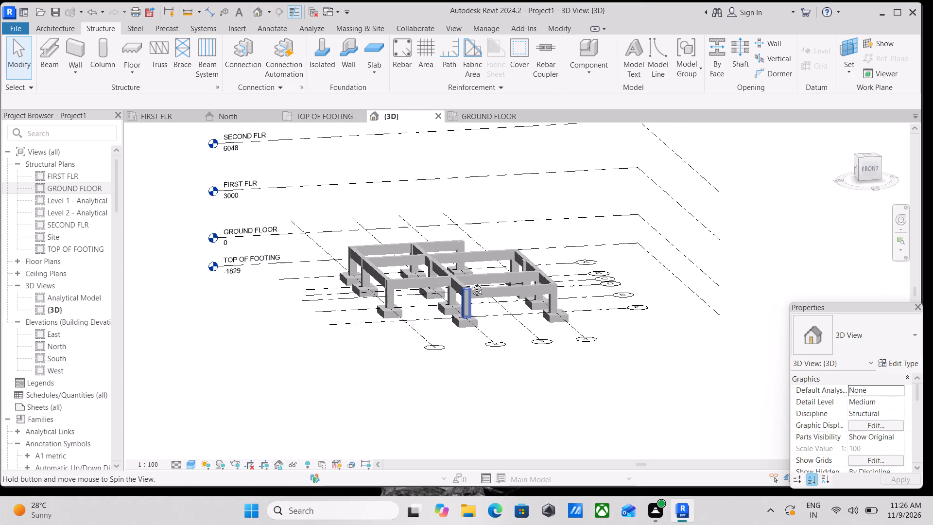
pyautogui.moveTo(469, 283); pyautogui.dragTo(395, 371, button='middle')
pyautogui.moveTo(409, 312); pyautogui.dragTo(412, 364, button='middle')
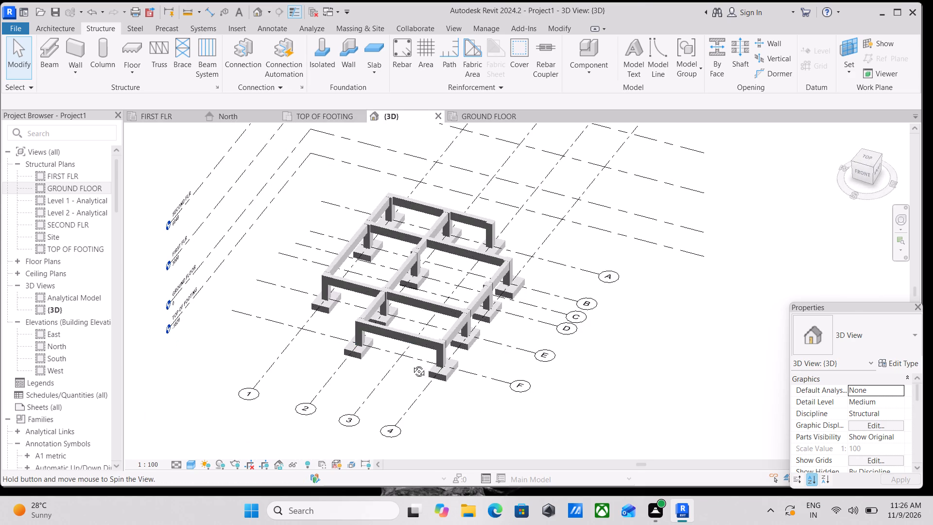
pyautogui.moveTo(412, 364); pyautogui.dragTo(406, 460, button='middle')
pyautogui.keyDown('shift'); pyautogui.scroll(1, 406, 461); pyautogui.keyUp('shift')
pyautogui.keyDown('shift'); pyautogui.moveTo(407, 324); pyautogui.dragTo(417, 407, button='middle'); pyautogui.keyUp('shift')
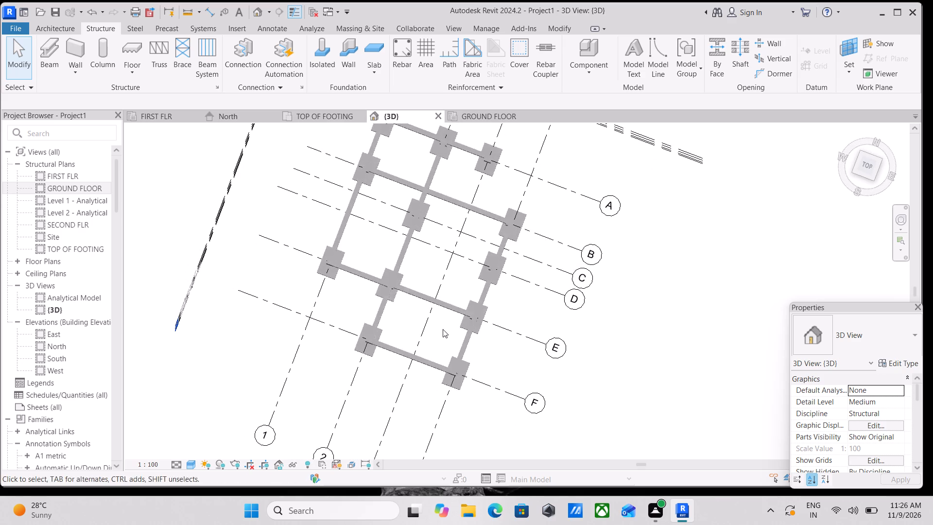
# Orient the 3D view to the top and examine how the beams along grids A and B meet the columns.
pyautogui.click(870, 166)
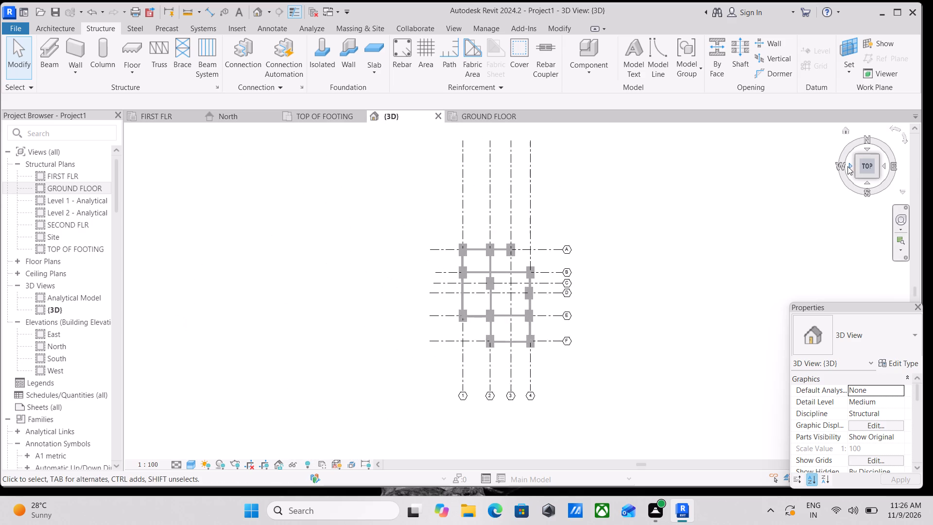
pyautogui.scroll(2, 538, 316)
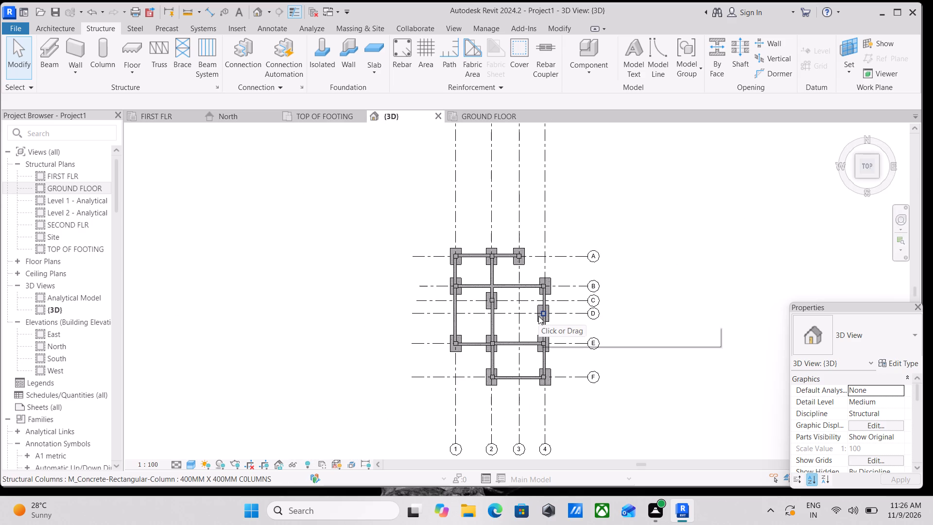
pyautogui.scroll(2, 465, 338)
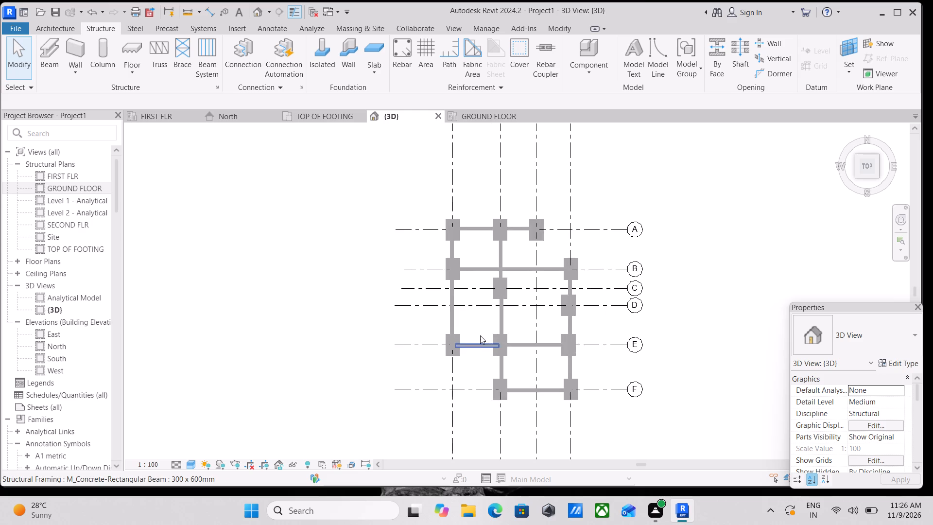
pyautogui.moveTo(498, 327); pyautogui.dragTo(495, 393, button='middle')
pyautogui.scroll(3, 495, 394)
pyautogui.moveTo(552, 357); pyautogui.dragTo(544, 388, button='middle')
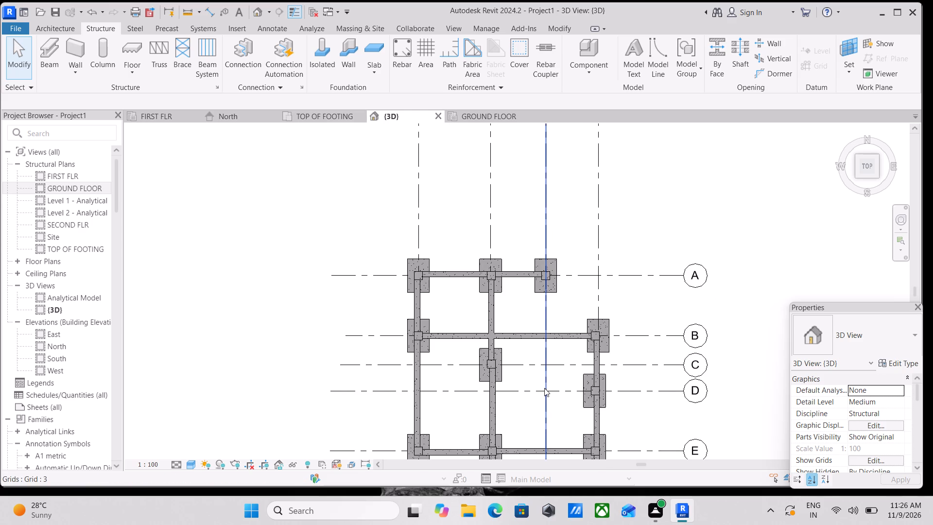
pyautogui.scroll(-1, 511, 343)
pyautogui.moveTo(511, 343); pyautogui.dragTo(511, 343, button='middle')
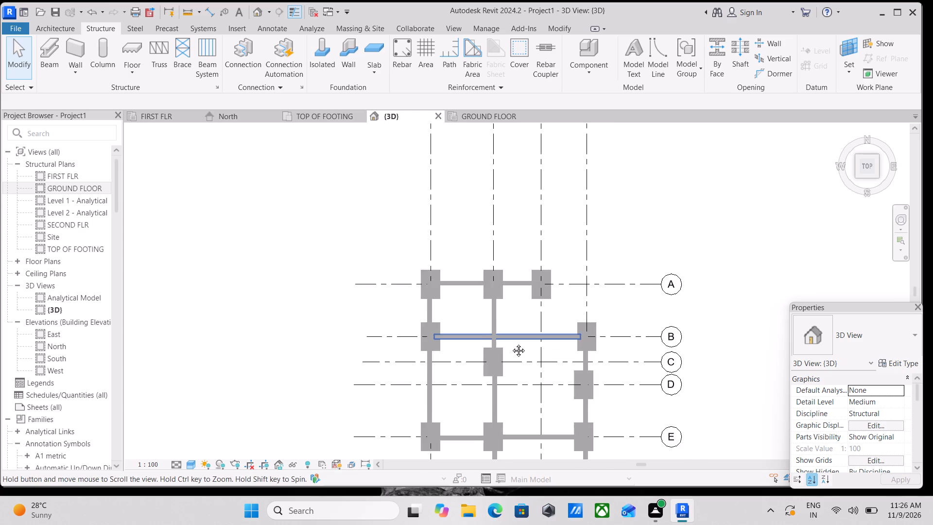
pyautogui.moveTo(511, 343); pyautogui.dragTo(489, 397, button='middle')
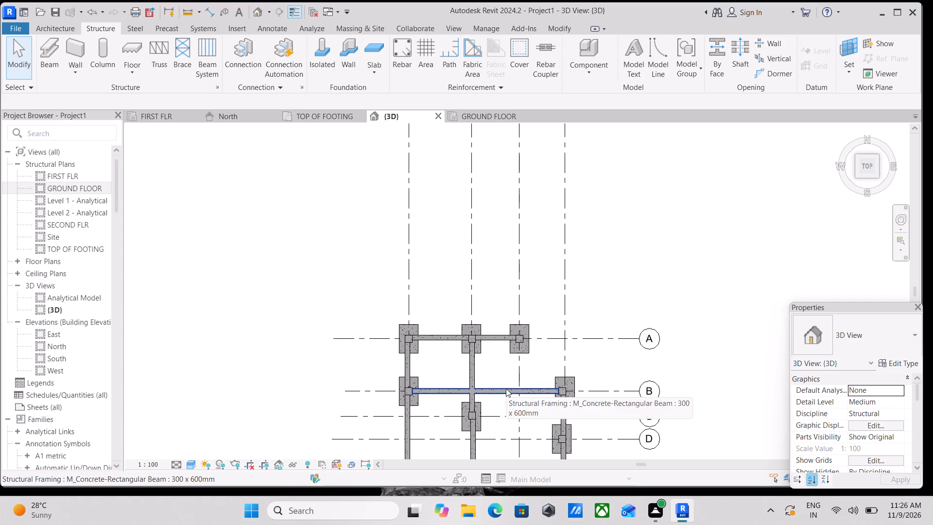
pyautogui.scroll(2, 506, 388)
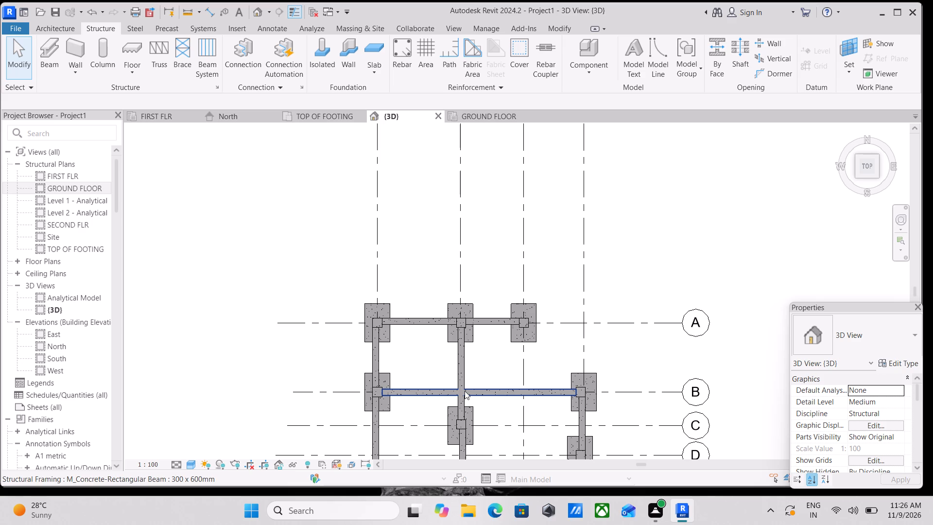
pyautogui.scroll(3, 505, 366)
pyautogui.scroll(-3, 505, 366)
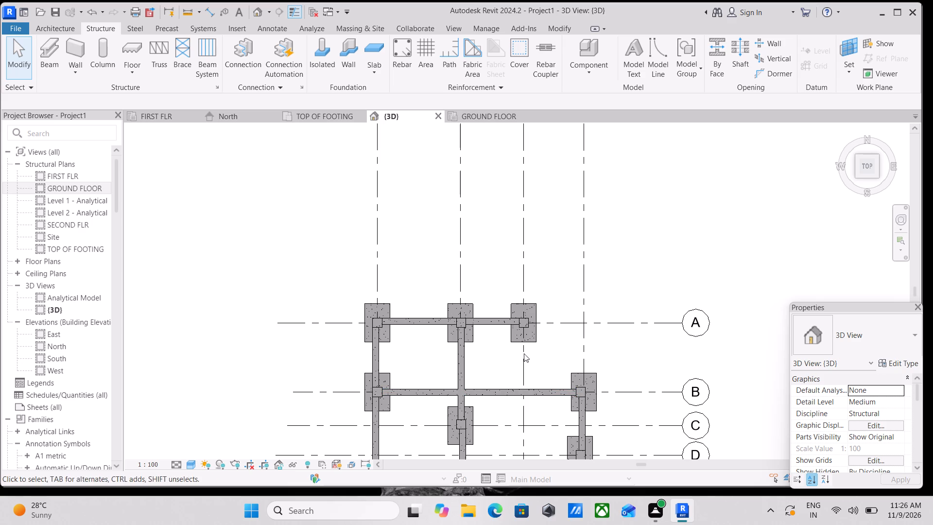
pyautogui.scroll(-3, 563, 325)
pyautogui.scroll(8, 518, 335)
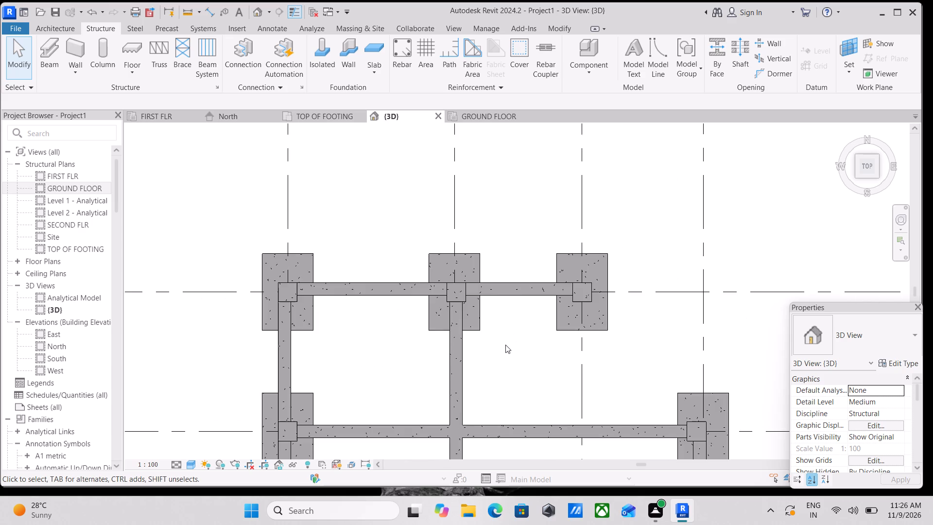
pyautogui.scroll(3, 505, 345)
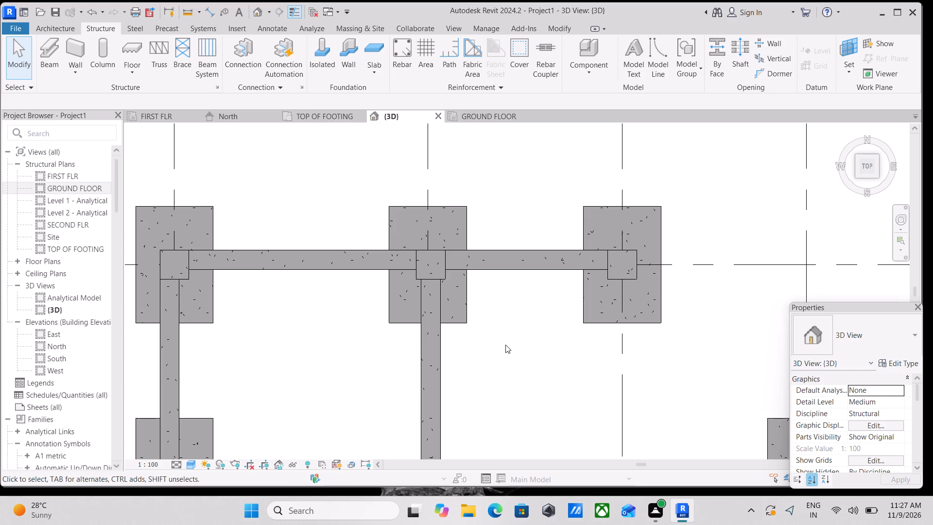
pyautogui.scroll(4, 505, 345)
pyautogui.scroll(-2, 509, 264)
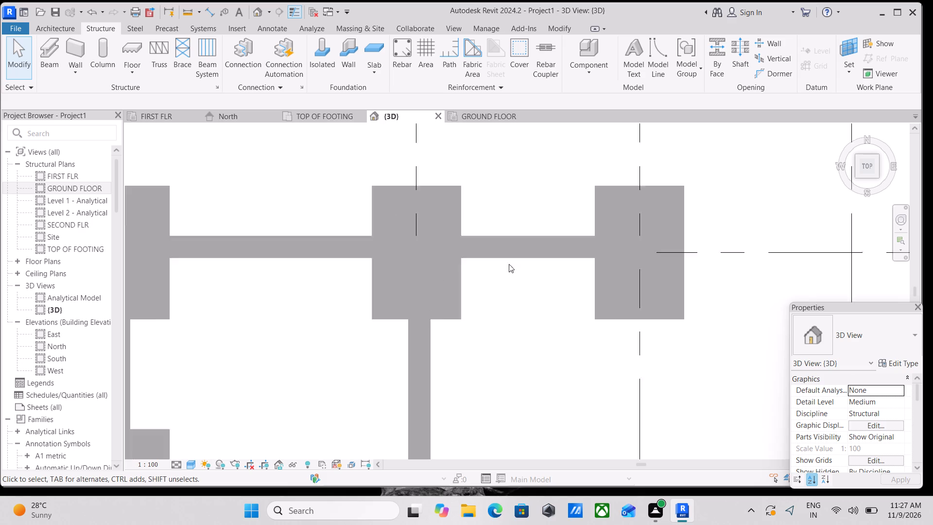
pyautogui.scroll(-1, 509, 264)
pyautogui.scroll(-6, 497, 310)
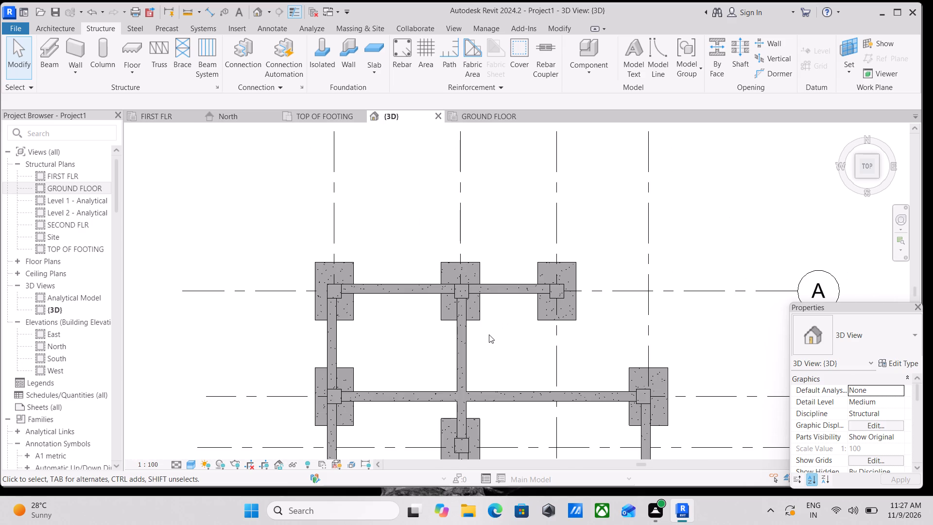
pyautogui.scroll(2, 489, 334)
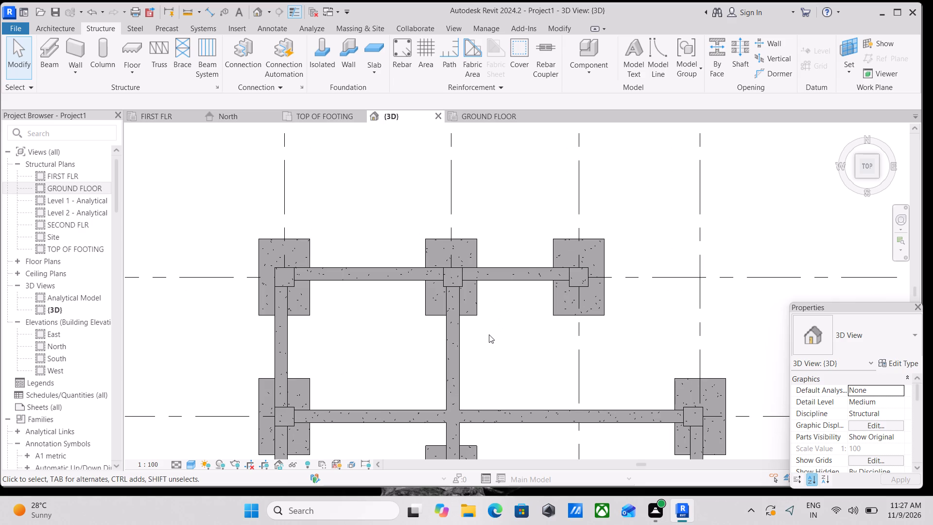
pyautogui.scroll(3, 489, 317)
pyautogui.scroll(-3, 558, 249)
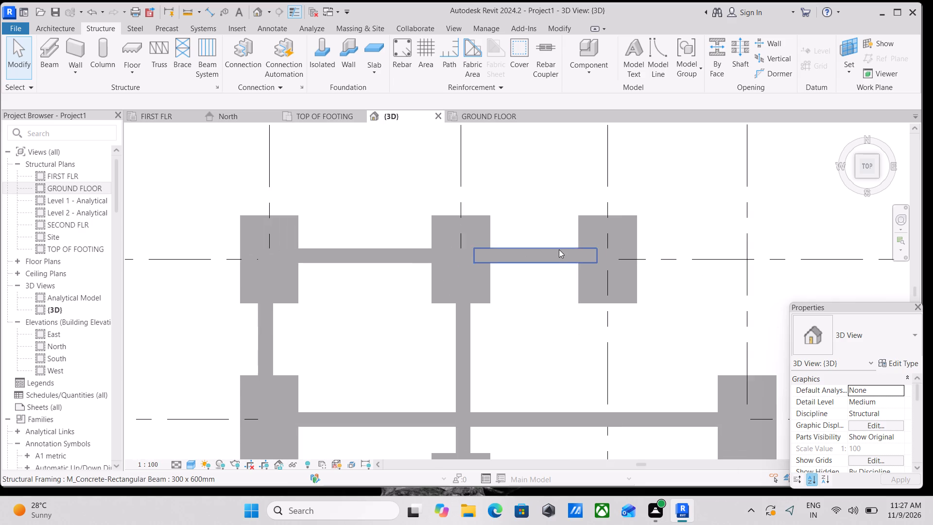
# Examine from above how the beams meet the columns and footings from grid A down to grid F.
pyautogui.scroll(-1, 559, 249)
pyautogui.moveTo(553, 252); pyautogui.dragTo(484, 295, button='middle')
pyautogui.scroll(-3, 459, 308)
pyautogui.scroll(10, 334, 320)
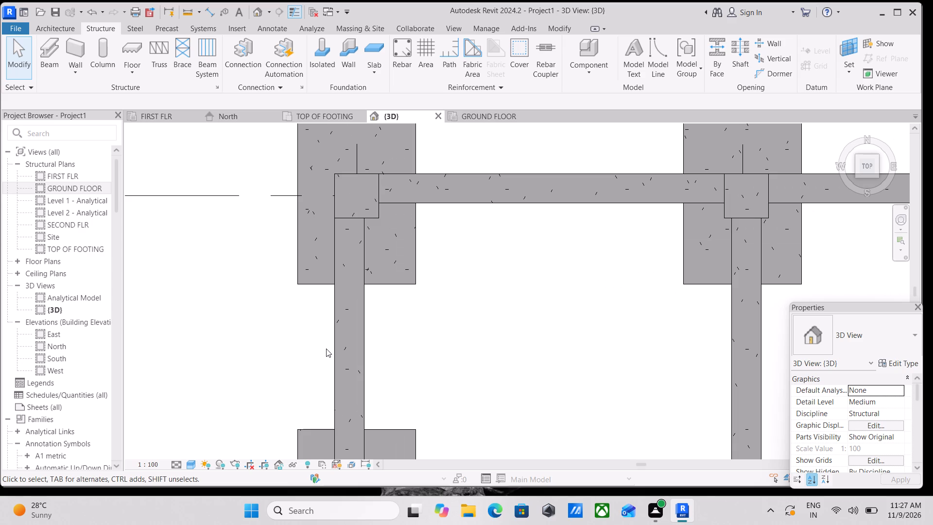
pyautogui.scroll(1, 326, 349)
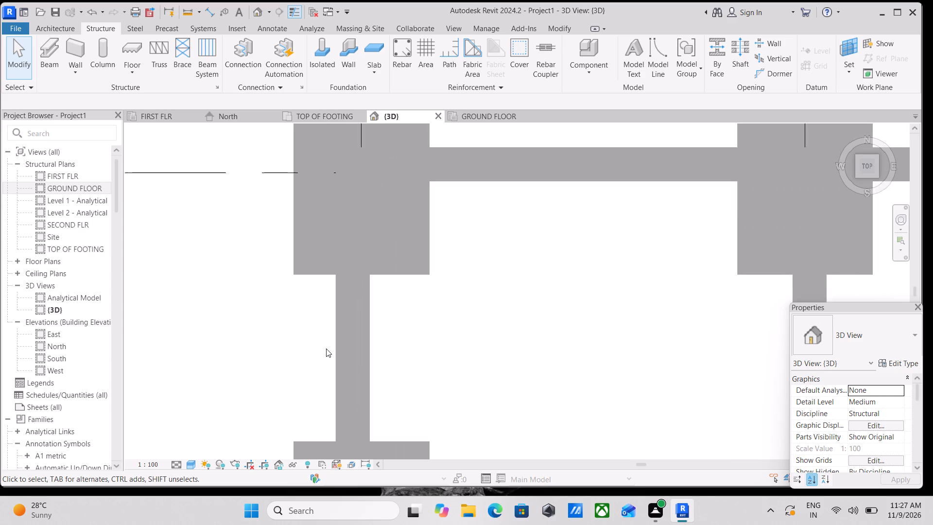
pyautogui.scroll(1, 326, 349)
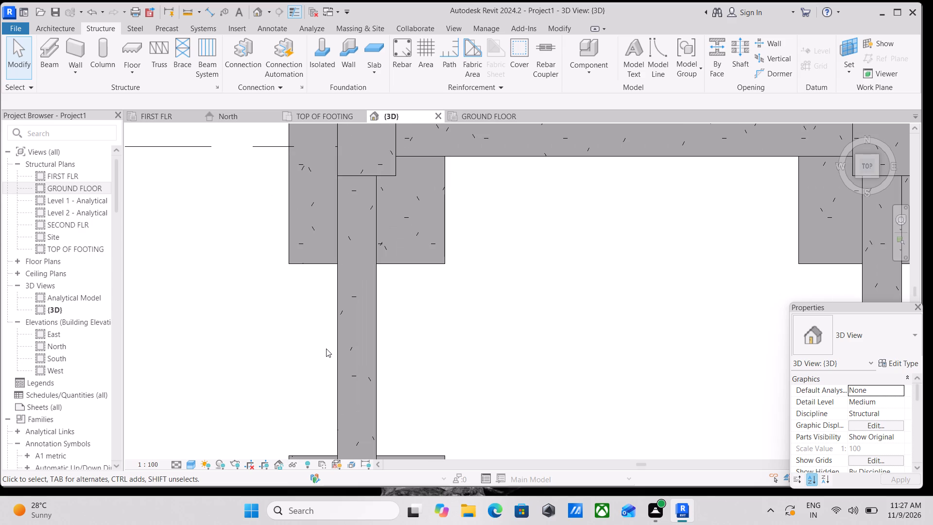
pyautogui.scroll(3, 326, 349)
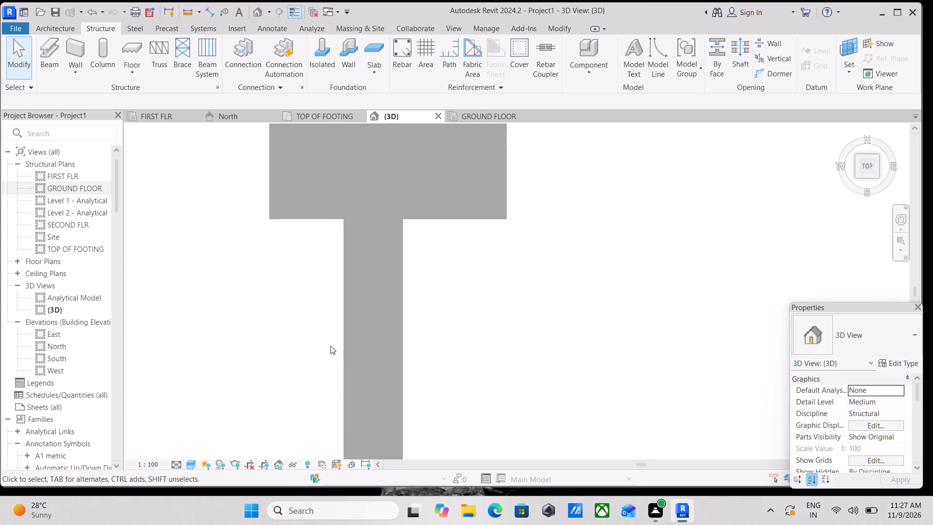
pyautogui.scroll(-9, 360, 314)
pyautogui.scroll(-3, 398, 295)
pyautogui.moveTo(398, 295); pyautogui.dragTo(346, 306, button='middle')
pyautogui.scroll(1, 344, 307)
pyautogui.scroll(-1, 342, 308)
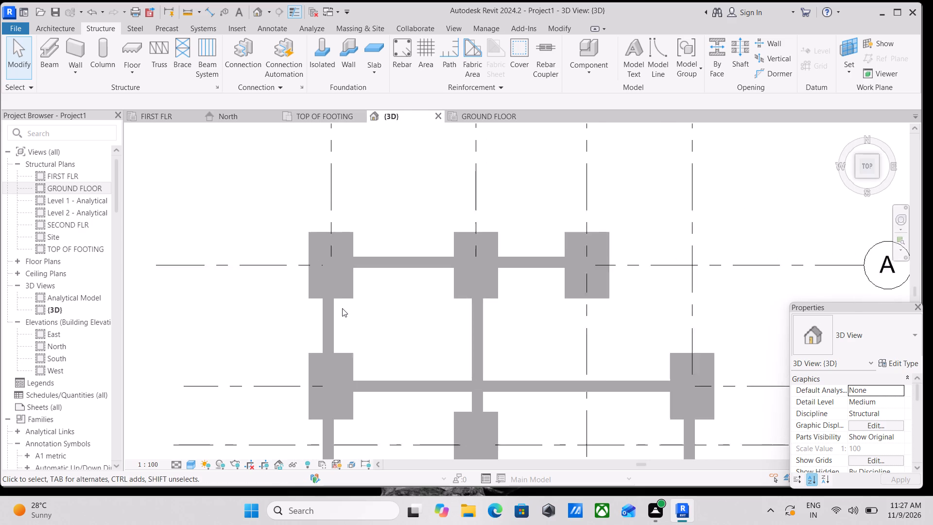
pyautogui.scroll(-1, 342, 308)
pyautogui.scroll(-3, 396, 288)
pyautogui.press('Escape')
pyautogui.scroll(-3, 525, 238)
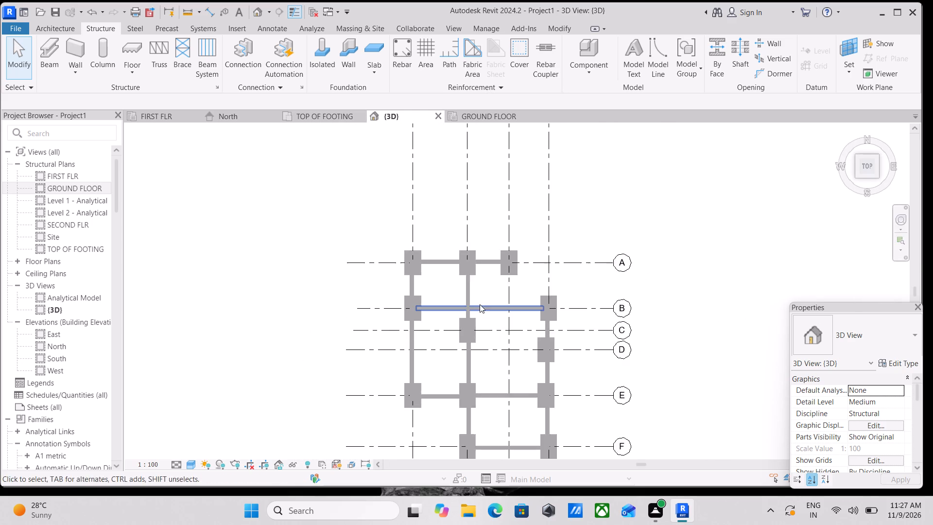
# Examine the beam and column framing in the 3D view from the front, left and back, including the grid 4 beam beside grid B.
pyautogui.scroll(-3, 480, 304)
pyautogui.keyDown('shift'); pyautogui.moveTo(423, 325); pyautogui.dragTo(500, 205, button='middle'); pyautogui.keyUp('shift')
pyautogui.moveTo(519, 393); pyautogui.dragTo(529, 327, button='middle')
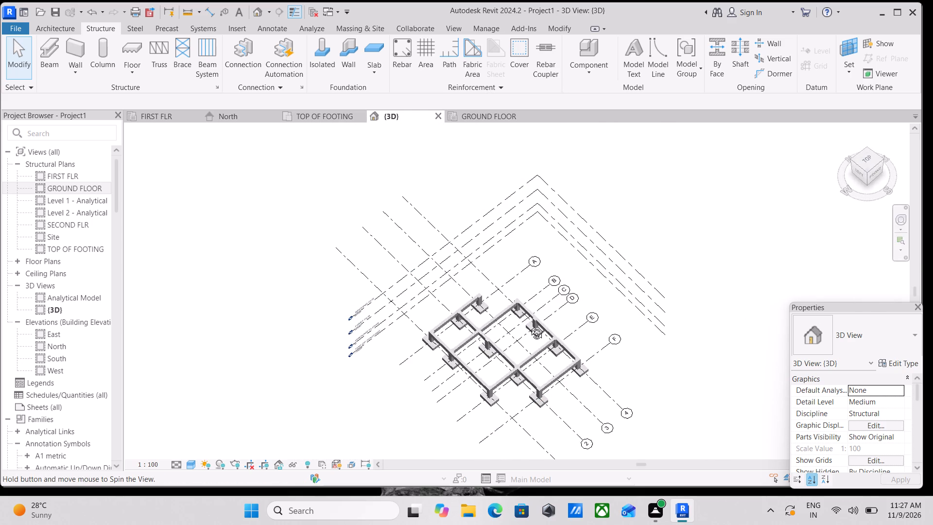
pyautogui.moveTo(529, 327); pyautogui.dragTo(543, 290, button='middle')
pyautogui.scroll(3, 543, 390)
pyautogui.scroll(4, 502, 353)
pyautogui.scroll(3, 537, 384)
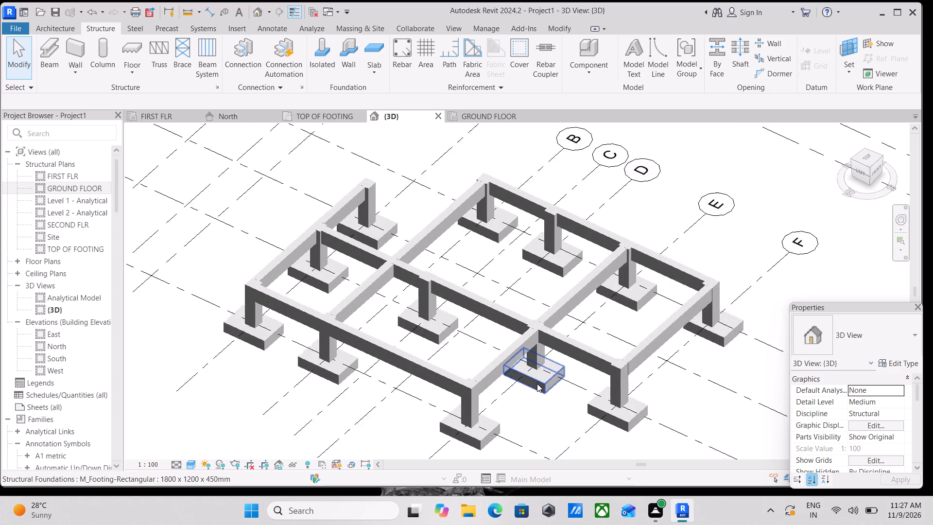
pyautogui.keyDown('shift'); pyautogui.moveTo(537, 384); pyautogui.dragTo(458, 371, button='middle'); pyautogui.keyUp('shift')
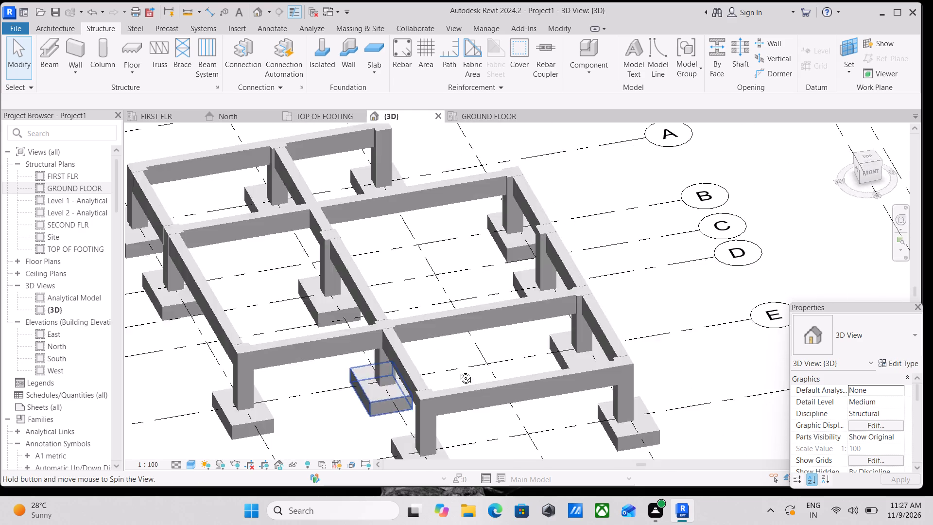
pyautogui.keyDown('shift'); pyautogui.moveTo(458, 371); pyautogui.dragTo(455, 374, button='middle'); pyautogui.keyUp('shift')
pyautogui.keyDown('shift'); pyautogui.moveTo(446, 296); pyautogui.dragTo(411, 347, button='middle'); pyautogui.keyUp('shift')
pyautogui.scroll(-2, 420, 342)
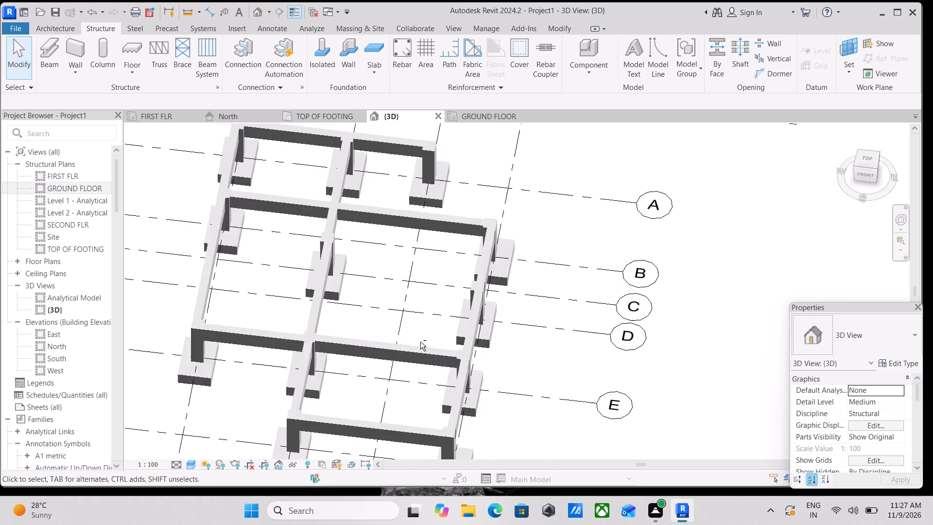
pyautogui.scroll(-4, 420, 342)
pyautogui.keyDown('shift'); pyautogui.moveTo(420, 342); pyautogui.dragTo(446, 304, button='middle'); pyautogui.keyUp('shift')
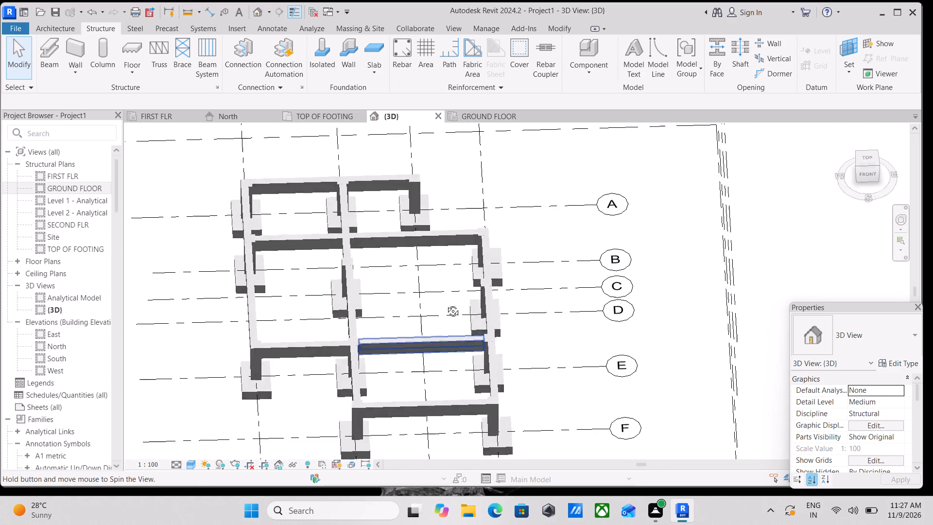
pyautogui.keyDown('shift'); pyautogui.moveTo(446, 304); pyautogui.dragTo(449, 294, button='middle'); pyautogui.keyUp('shift')
pyautogui.keyDown('shift'); pyautogui.moveTo(421, 373); pyautogui.dragTo(590, 296, button='middle'); pyautogui.keyUp('shift')
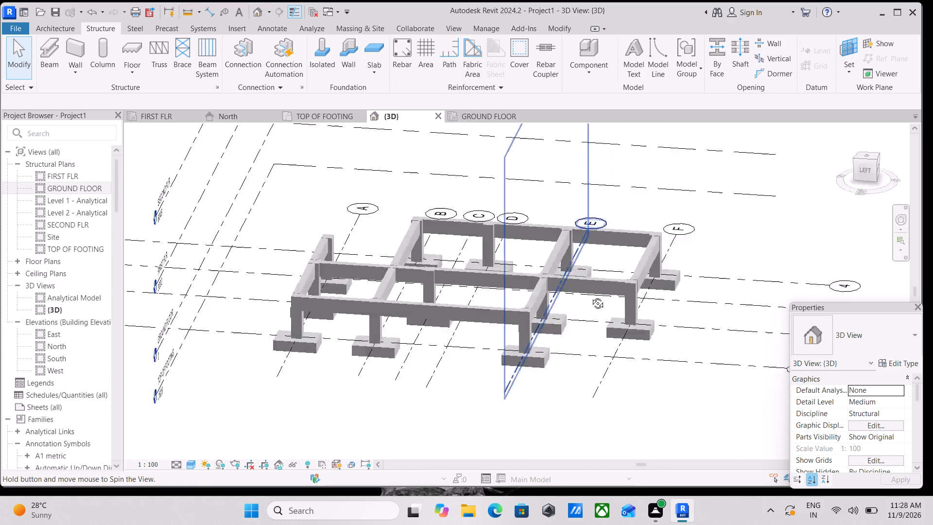
pyautogui.keyDown('shift'); pyautogui.moveTo(590, 296); pyautogui.dragTo(667, 299, button='middle'); pyautogui.keyUp('shift')
pyautogui.keyDown('shift'); pyautogui.moveTo(461, 319); pyautogui.dragTo(521, 349, button='middle'); pyautogui.keyUp('shift')
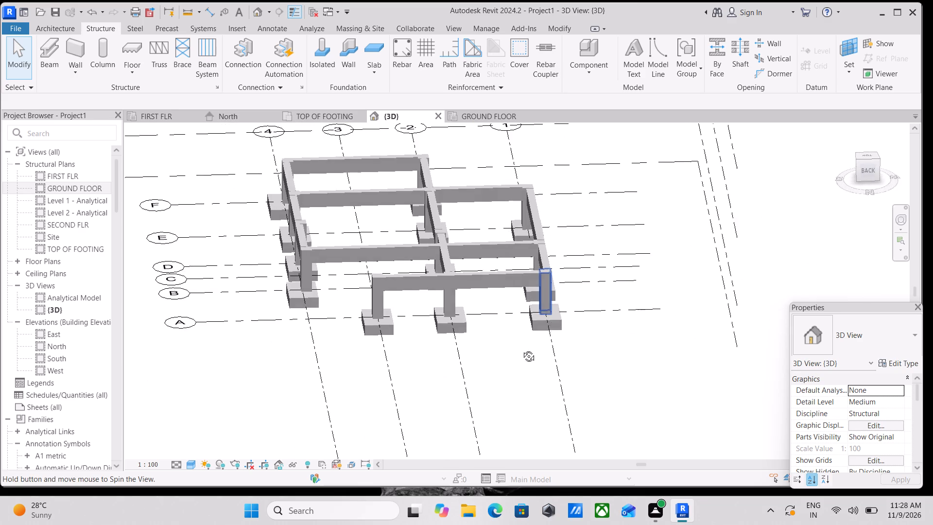
pyautogui.keyDown('shift'); pyautogui.moveTo(521, 349); pyautogui.dragTo(403, 404, button='middle'); pyautogui.keyUp('shift')
pyautogui.scroll(-6, 489, 341)
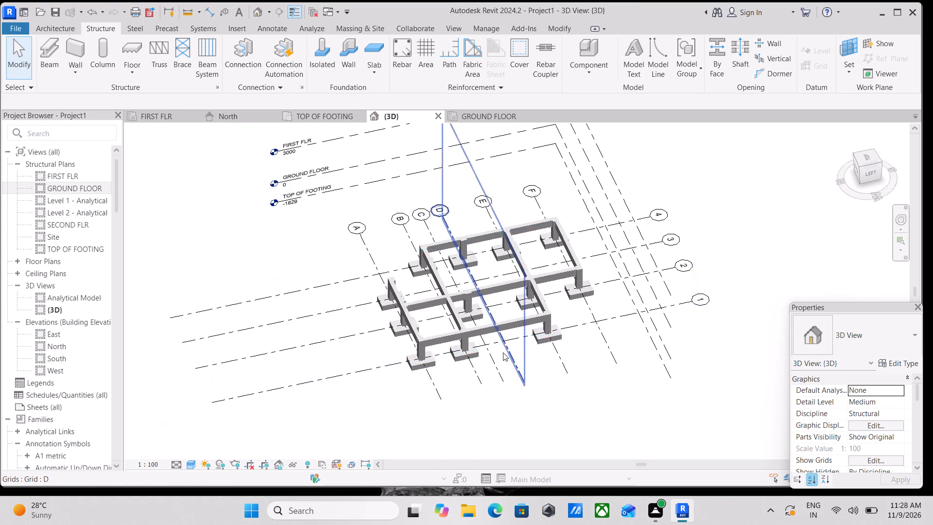
pyautogui.moveTo(500, 353); pyautogui.dragTo(447, 400, button='middle')
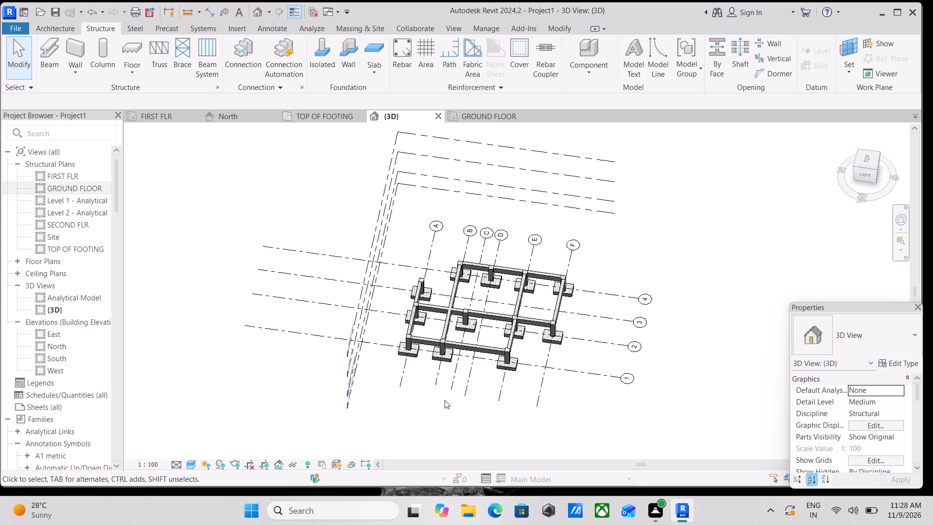
pyautogui.scroll(3, 487, 302)
pyautogui.scroll(2, 479, 262)
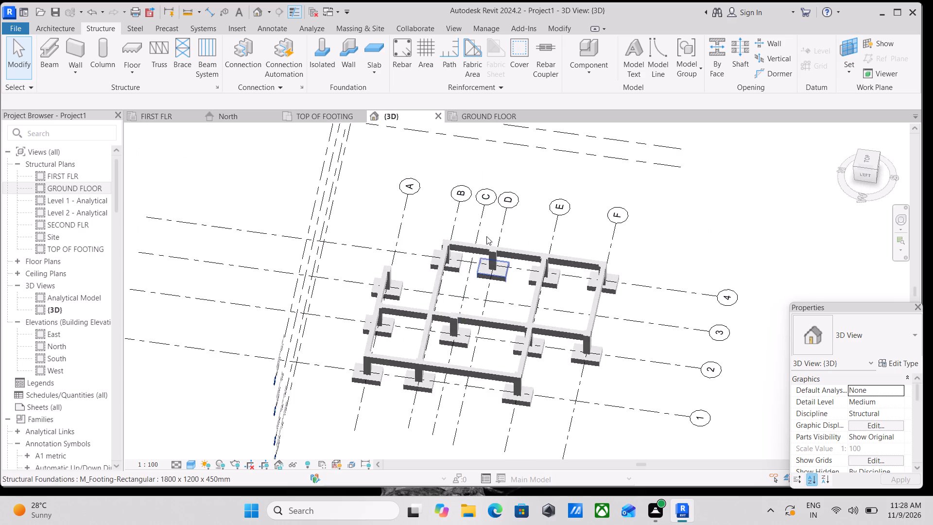
pyautogui.scroll(6, 486, 236)
pyautogui.click(442, 259)
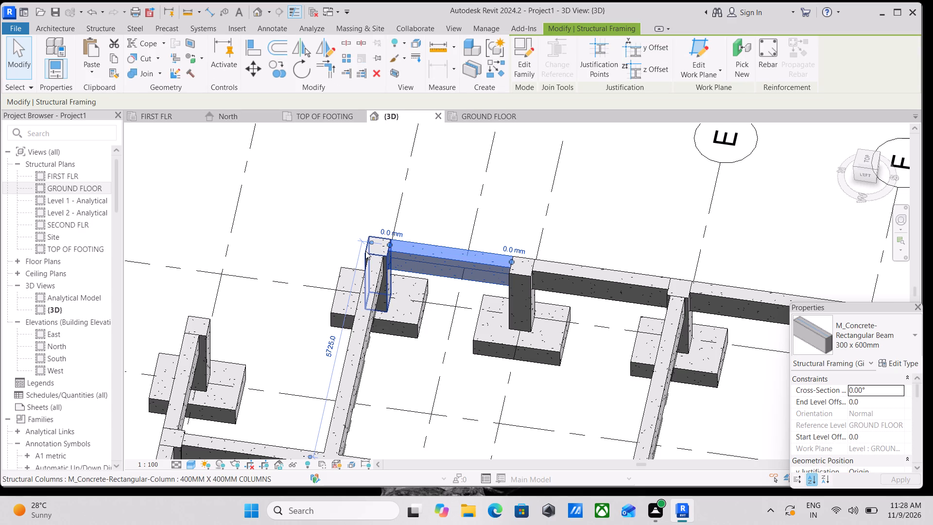
pyautogui.press('Escape')
pyautogui.scroll(-3, 374, 262)
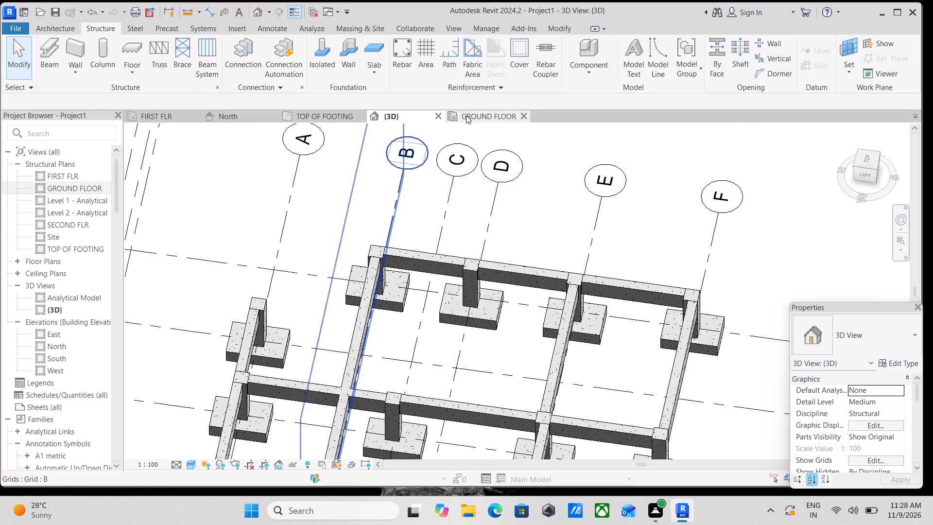
# Examine the GROUND FLOOR plan from the porch up to grid A for walls that lack a beam.
pyautogui.click(475, 118)
pyautogui.scroll(-3, 450, 270)
pyautogui.moveTo(451, 235); pyautogui.dragTo(399, 232, button='middle')
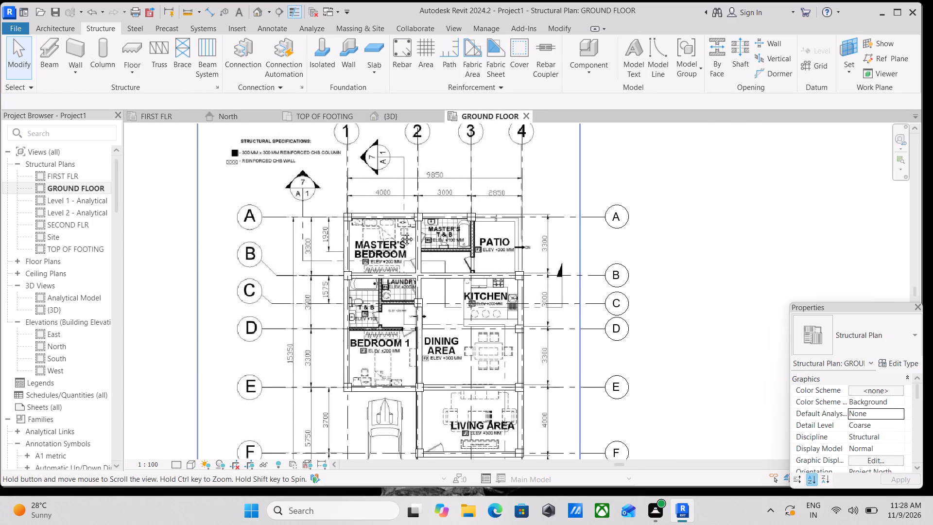
pyautogui.moveTo(399, 232); pyautogui.dragTo(389, 229, button='middle')
pyautogui.scroll(1, 412, 294)
pyautogui.moveTo(417, 334); pyautogui.dragTo(432, 179, button='middle')
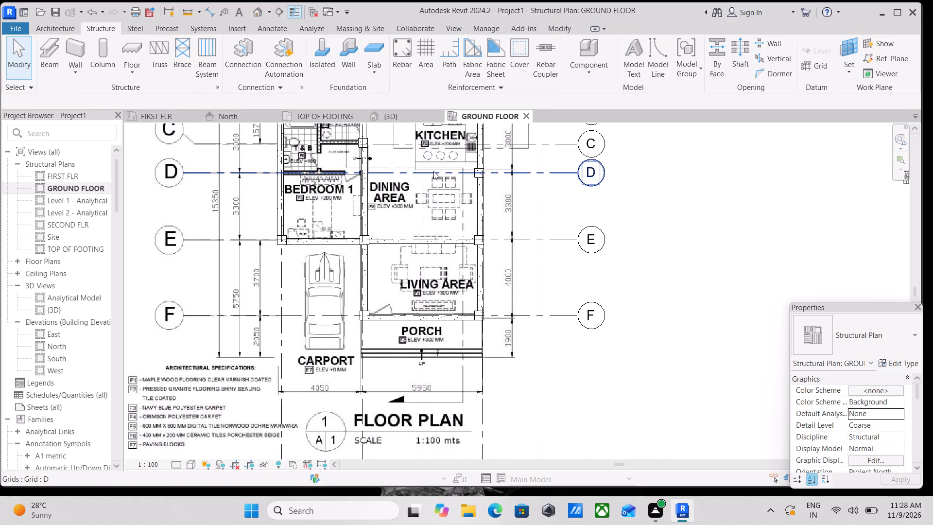
pyautogui.scroll(3, 430, 310)
pyautogui.moveTo(429, 296); pyautogui.dragTo(441, 424, button='middle')
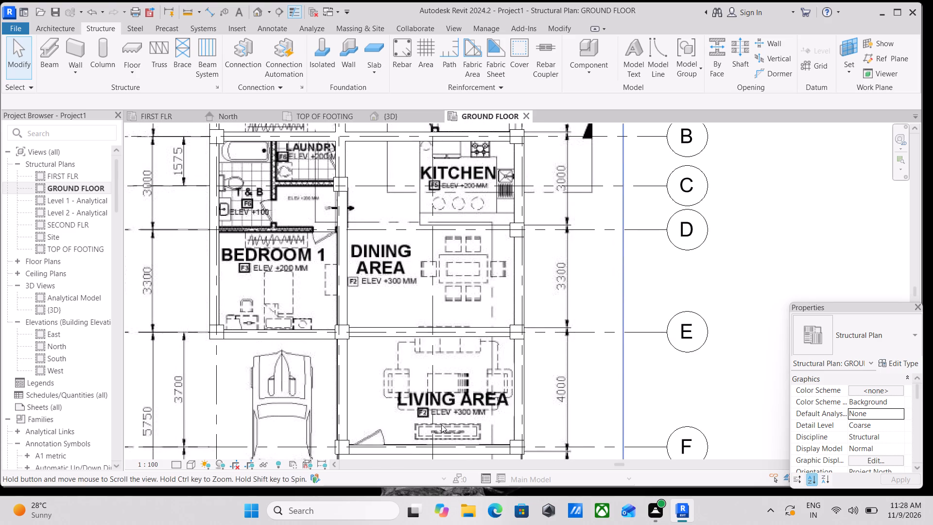
pyautogui.moveTo(440, 280); pyautogui.dragTo(440, 339, button='middle')
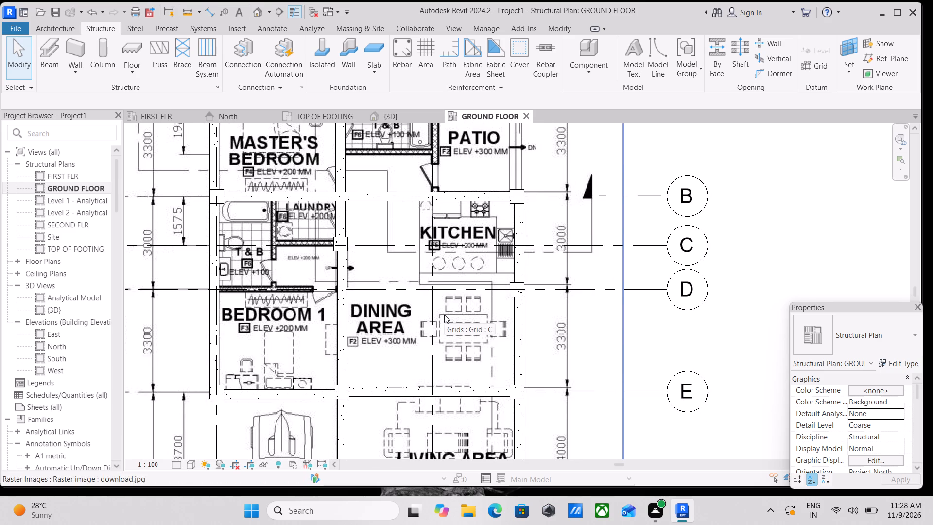
pyautogui.scroll(-1, 449, 311)
pyautogui.moveTo(449, 311); pyautogui.dragTo(449, 327, button='middle')
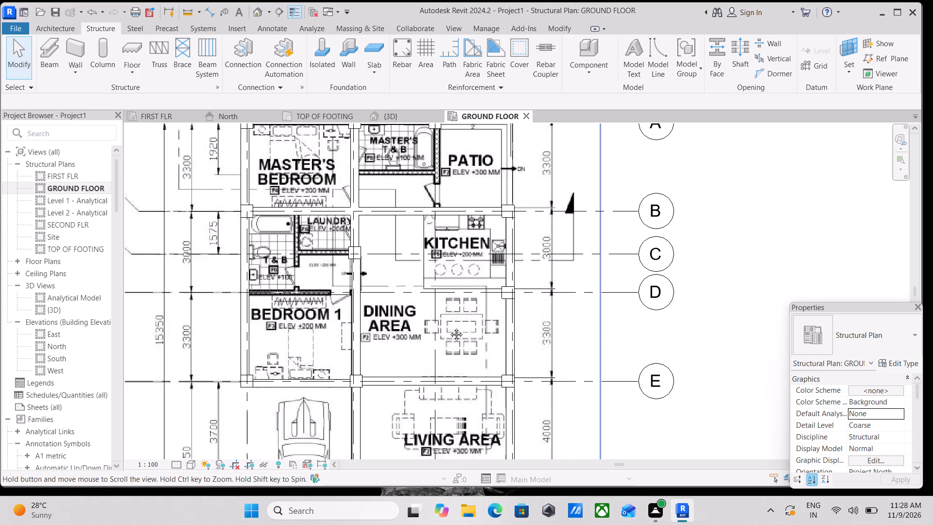
pyautogui.moveTo(449, 327); pyautogui.dragTo(447, 403, button='middle')
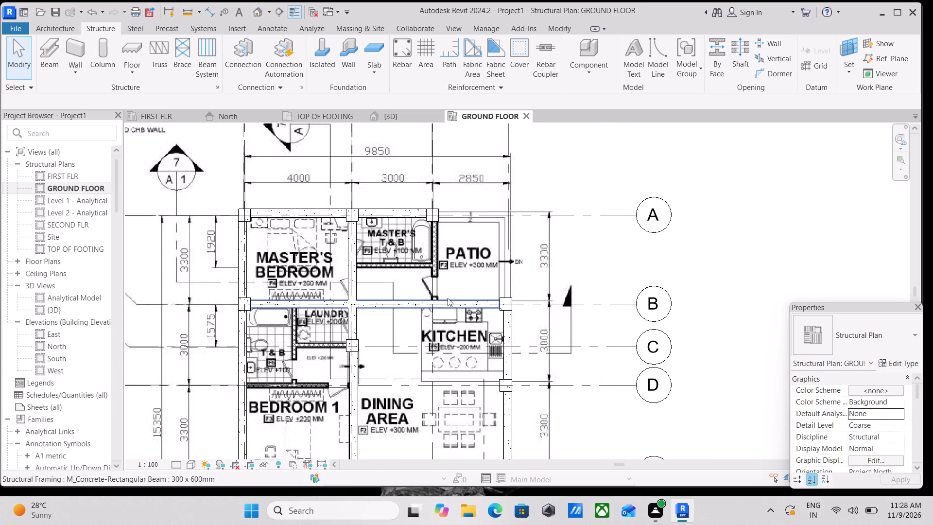
pyautogui.moveTo(449, 336); pyautogui.dragTo(458, 315, button='middle')
pyautogui.moveTo(427, 252); pyautogui.dragTo(420, 282, button='middle')
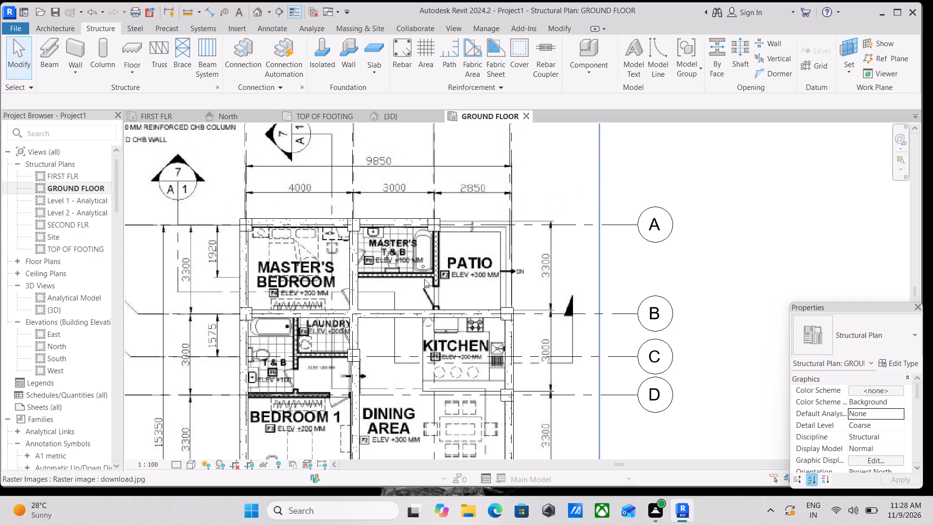
# Place a 300 x 600mm concrete beam along grid 3 from the grid A column to the grid B beam, beside the patio.
pyautogui.scroll(3, 431, 251)
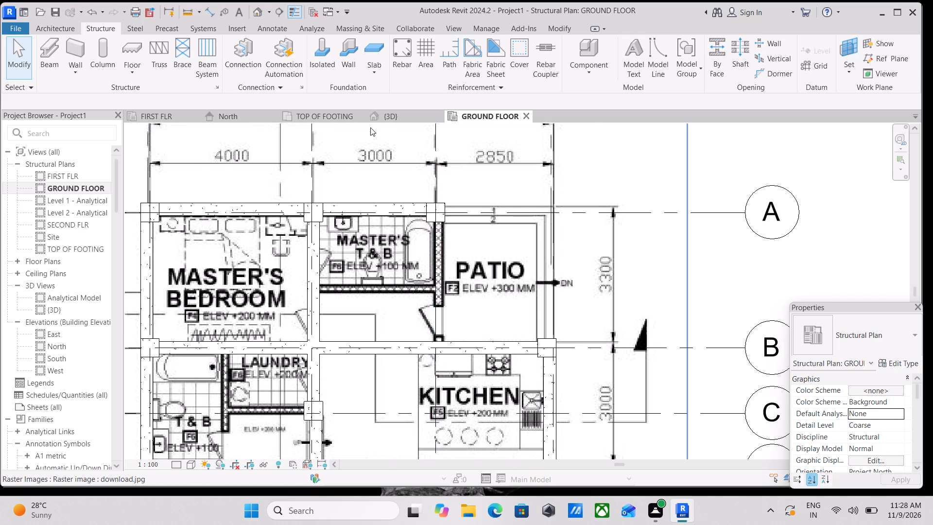
pyautogui.write('BM')
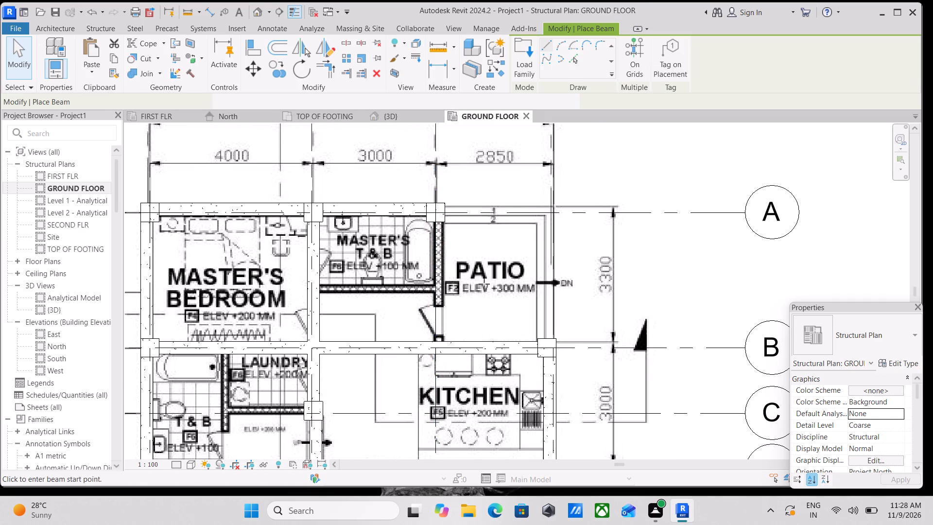
pyautogui.scroll(3, 437, 233)
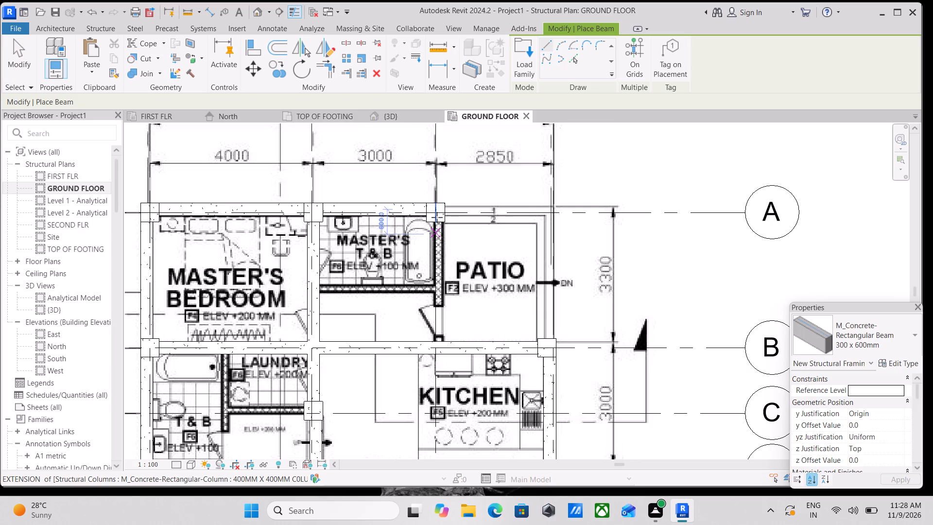
pyautogui.scroll(2, 433, 223)
pyautogui.click(437, 215)
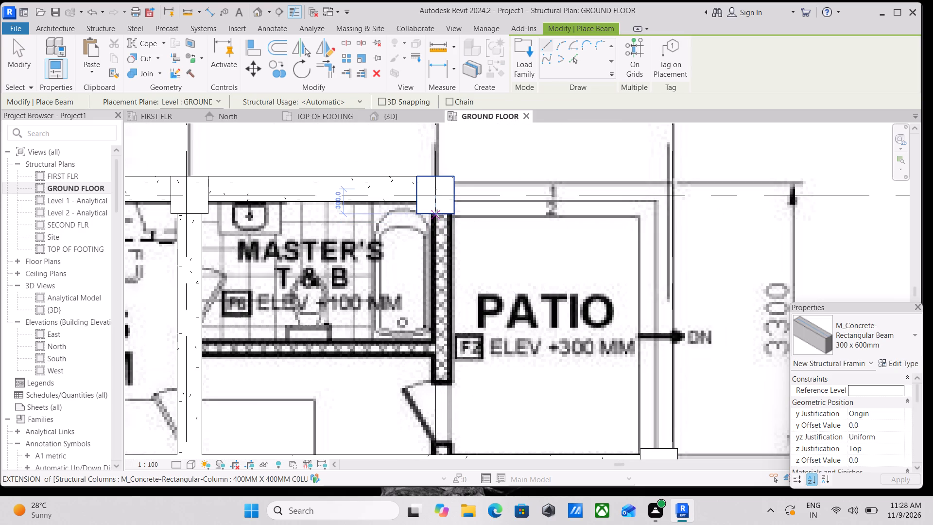
pyautogui.moveTo(424, 357); pyautogui.dragTo(441, 205, button='middle')
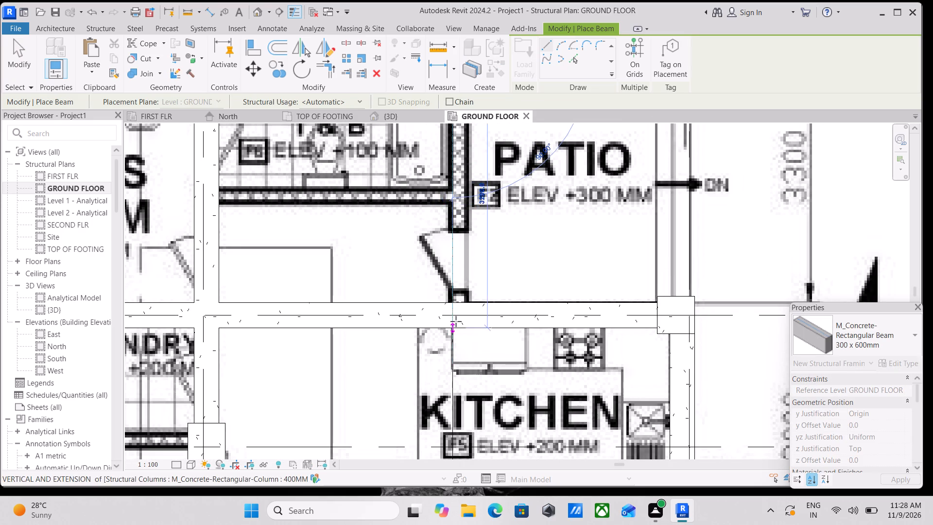
pyautogui.click(452, 309)
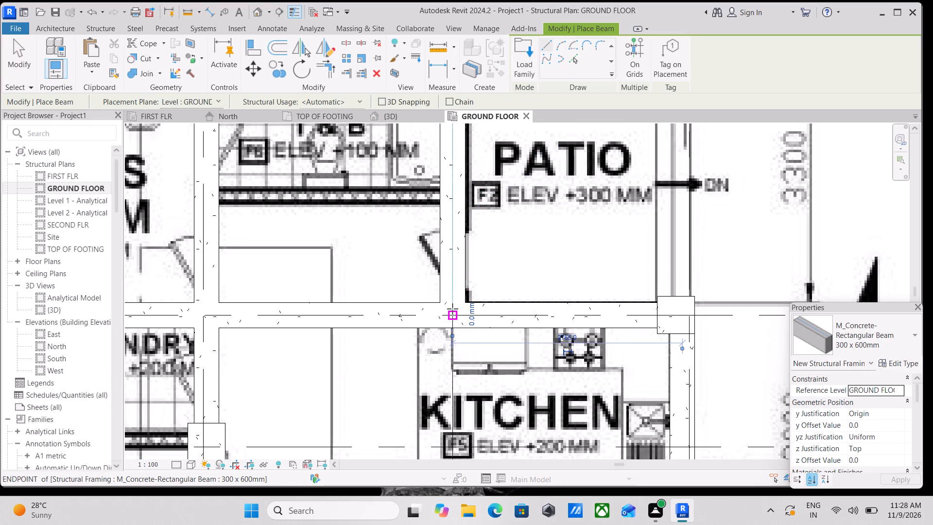
pyautogui.scroll(-4, 452, 309)
pyautogui.press('Escape')
# Examine the GROUND FLOOR plan between grids A and F for further places that need a beam.
pyautogui.scroll(-2, 466, 307)
pyautogui.moveTo(466, 300); pyautogui.dragTo(478, 236, button='middle')
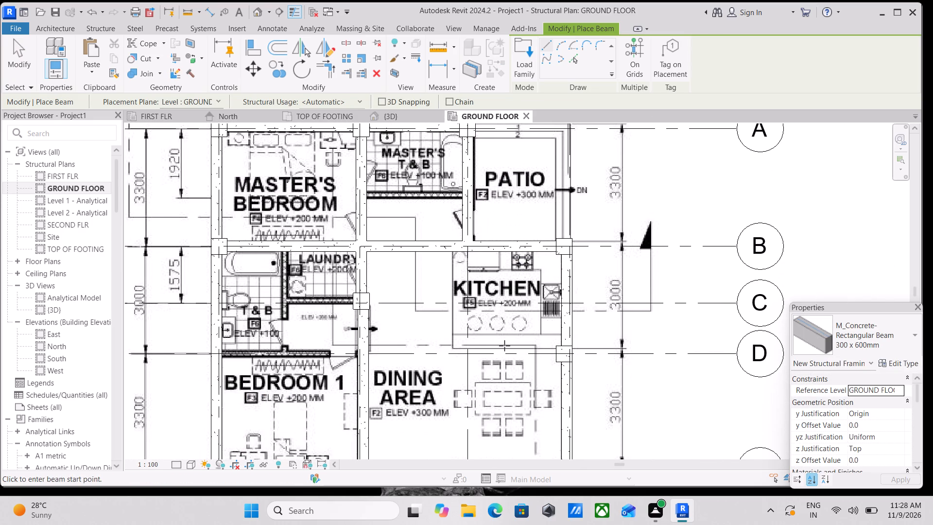
pyautogui.moveTo(508, 332); pyautogui.dragTo(539, 276, button='middle')
pyautogui.moveTo(584, 317); pyautogui.dragTo(589, 233, button='middle')
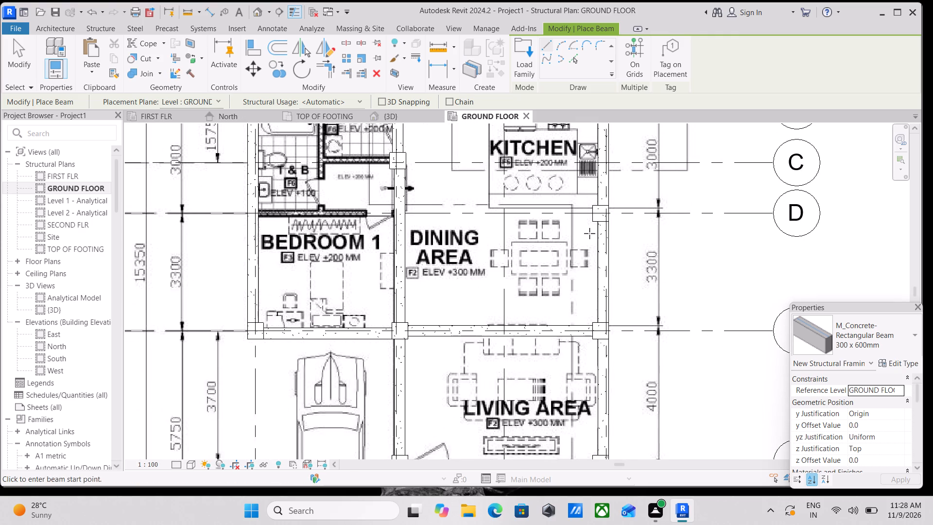
pyautogui.scroll(-2, 587, 234)
pyautogui.moveTo(587, 235); pyautogui.dragTo(585, 251, button='middle')
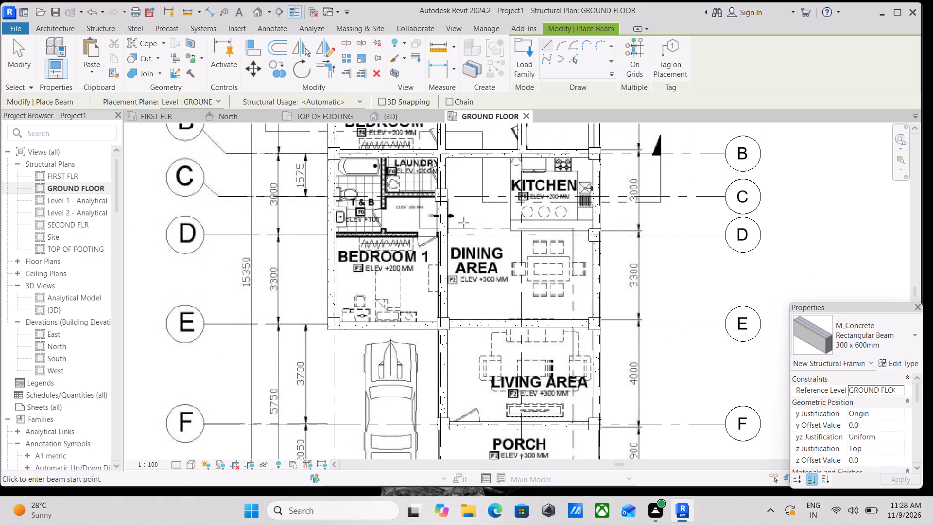
pyautogui.moveTo(454, 221); pyautogui.dragTo(456, 244, button='middle')
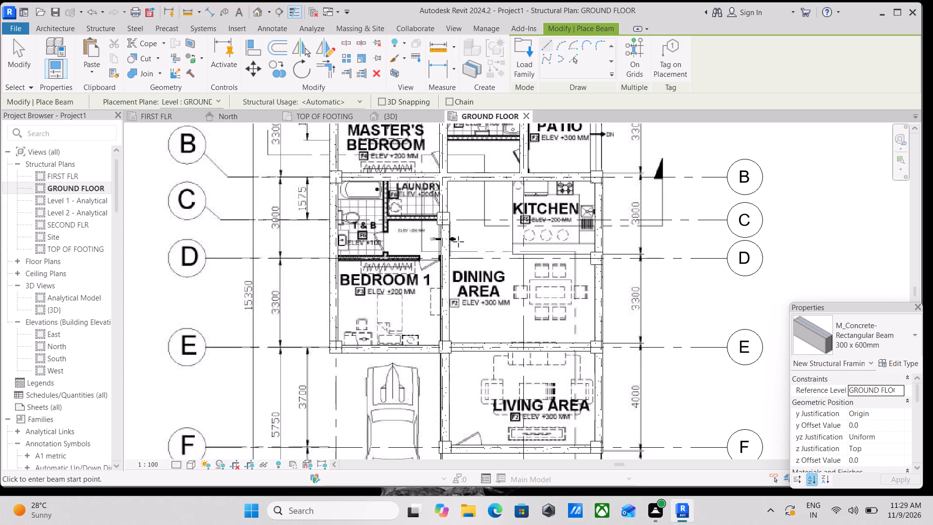
# Examine the GROUND FLOOR plan around the dining area, kitchen and bedroom 1 for walls or grid lines that lack a beam.
pyautogui.scroll(3, 462, 238)
pyautogui.scroll(3, 451, 301)
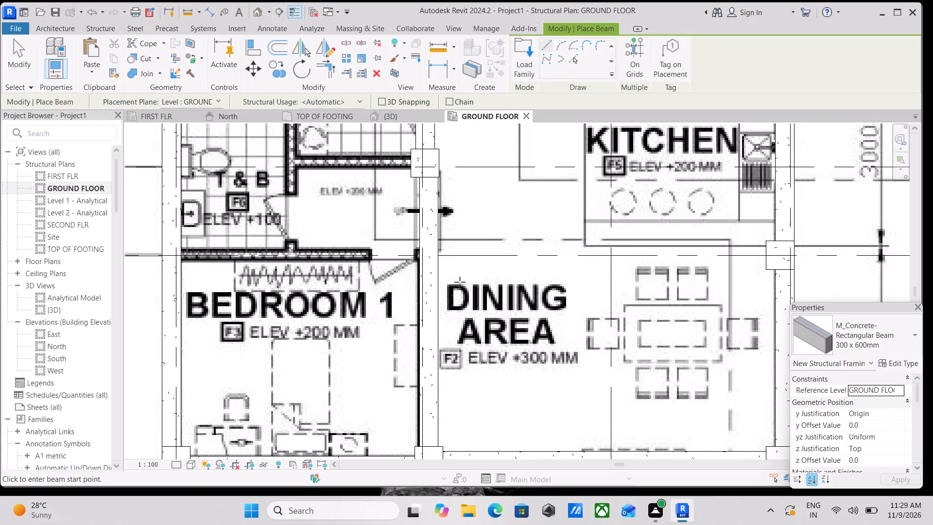
pyautogui.scroll(3, 461, 283)
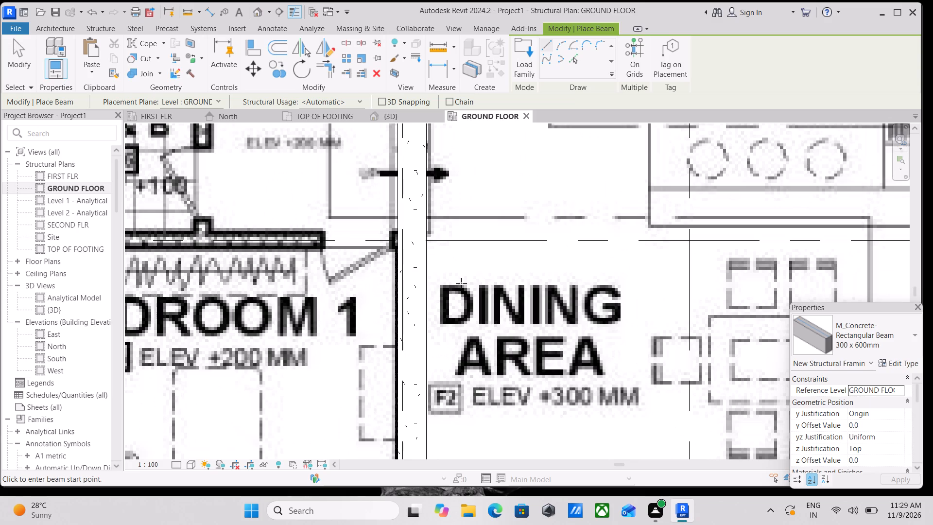
pyautogui.scroll(1, 591, 338)
pyautogui.scroll(-4, 551, 283)
pyautogui.scroll(-4, 495, 255)
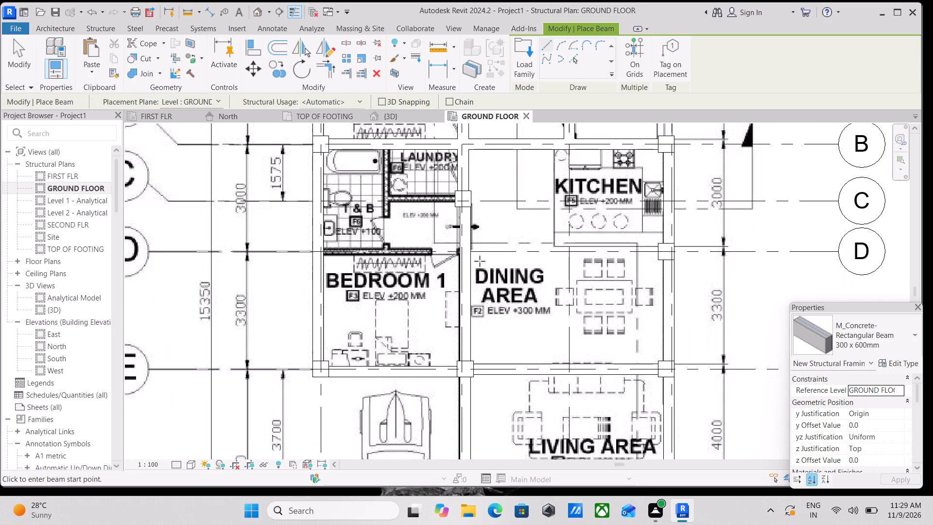
pyautogui.scroll(-2, 481, 260)
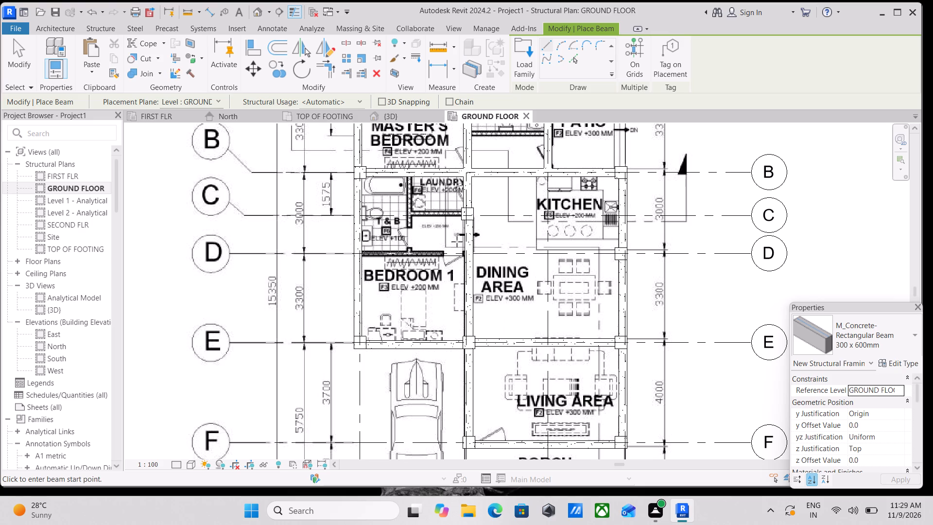
pyautogui.scroll(2, 521, 224)
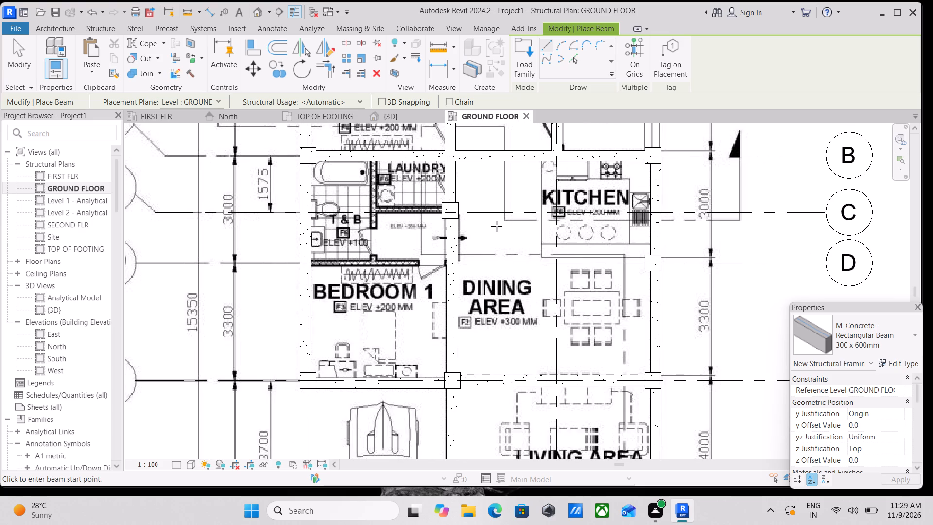
pyautogui.scroll(-5, 497, 226)
pyautogui.moveTo(497, 226); pyautogui.dragTo(486, 359, button='middle')
pyautogui.scroll(3, 502, 283)
pyautogui.scroll(3, 566, 298)
pyautogui.moveTo(546, 342); pyautogui.dragTo(527, 219, button='middle')
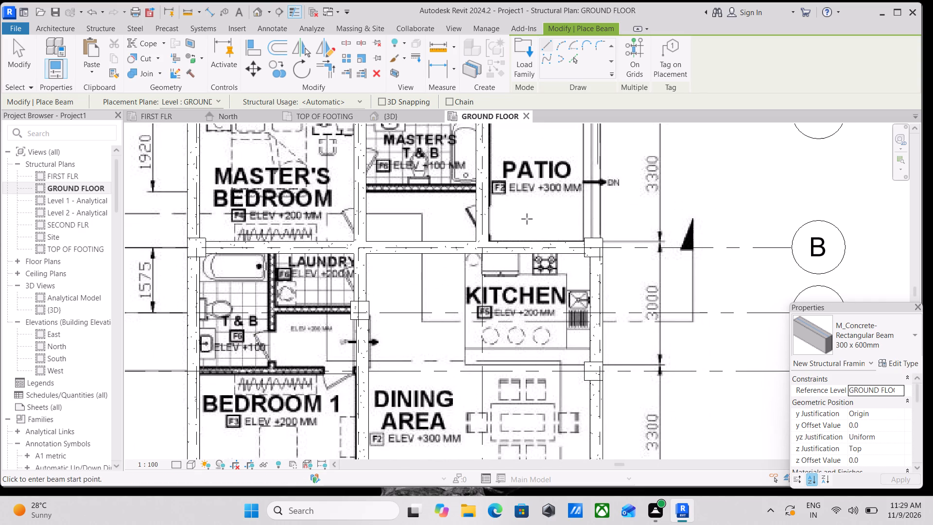
# Place a 300 x 600mm concrete beam along grid D from the grid 4 column to the grid 2 beam, between kitchen and dining area.
pyautogui.moveTo(454, 367); pyautogui.dragTo(474, 316, button='middle')
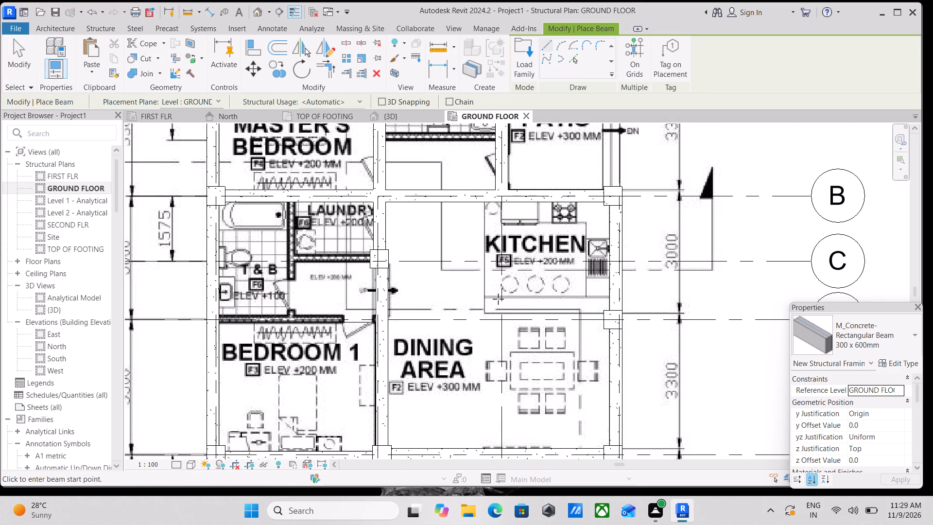
pyautogui.scroll(2, 606, 322)
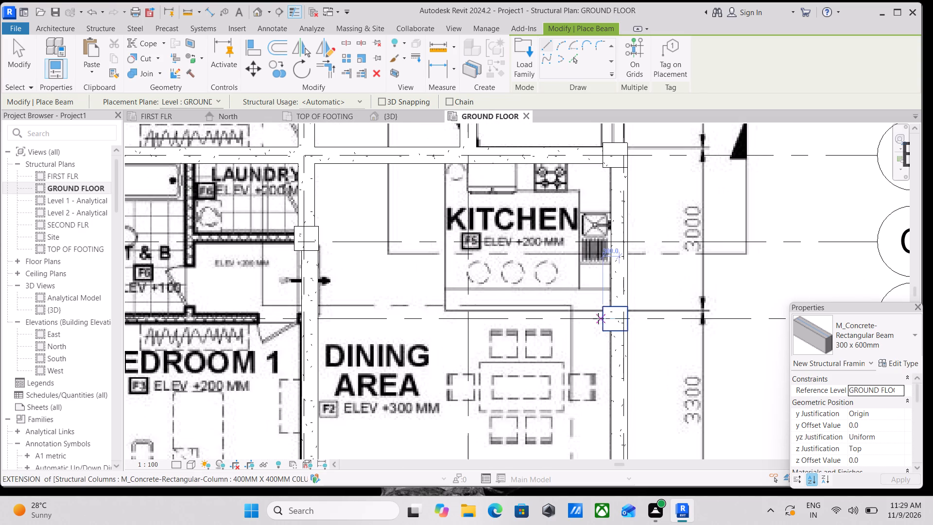
pyautogui.click(604, 319)
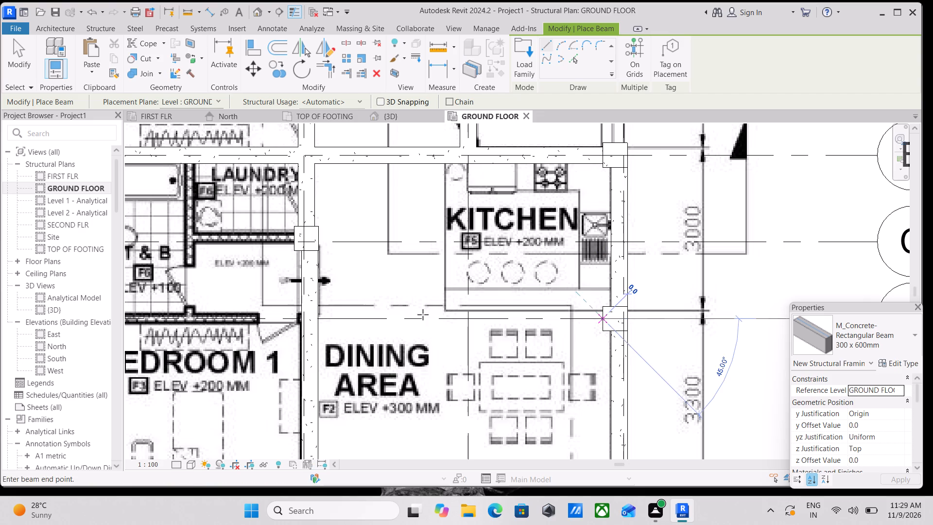
pyautogui.click(318, 318)
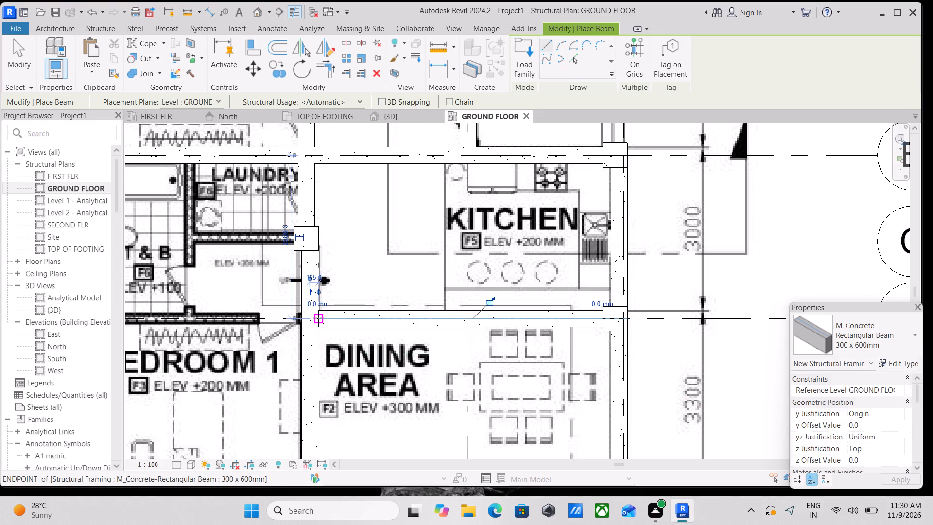
pyautogui.press('Escape')
pyautogui.scroll(4, 328, 310)
pyautogui.press('Escape')
# Extend the grid D beam's free end to close the small gap at the face of the grid 2 beam.
pyautogui.scroll(3, 321, 324)
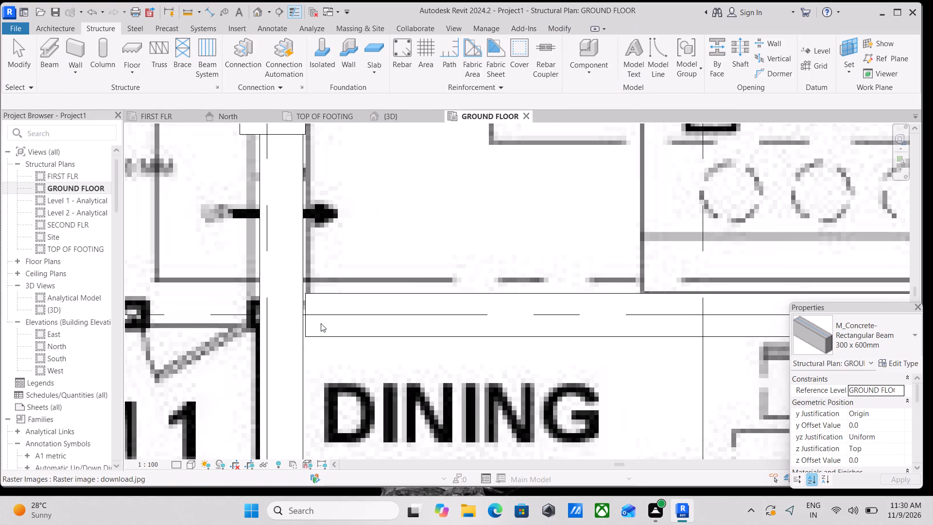
pyautogui.click(317, 334)
pyautogui.scroll(7, 304, 301)
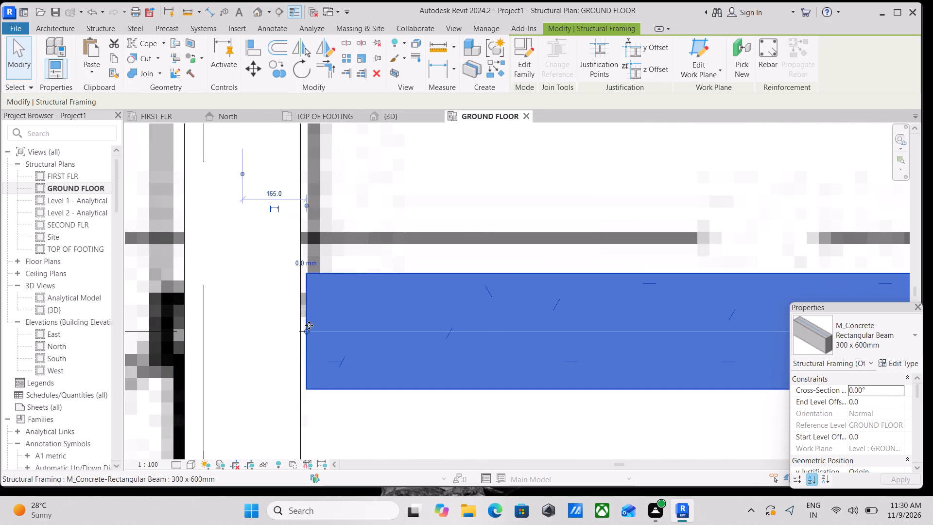
pyautogui.scroll(4, 308, 333)
pyautogui.moveTo(305, 327); pyautogui.dragTo(292, 327)
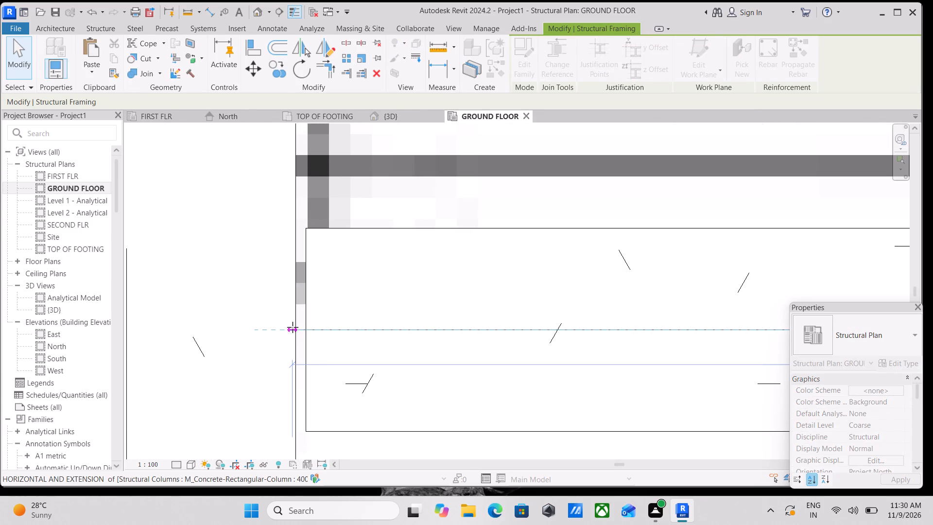
pyautogui.scroll(-7, 293, 327)
pyautogui.scroll(1, 293, 327)
pyautogui.scroll(-2, 293, 327)
pyautogui.press('Escape')
pyautogui.scroll(-5, 294, 324)
pyautogui.press('Escape')
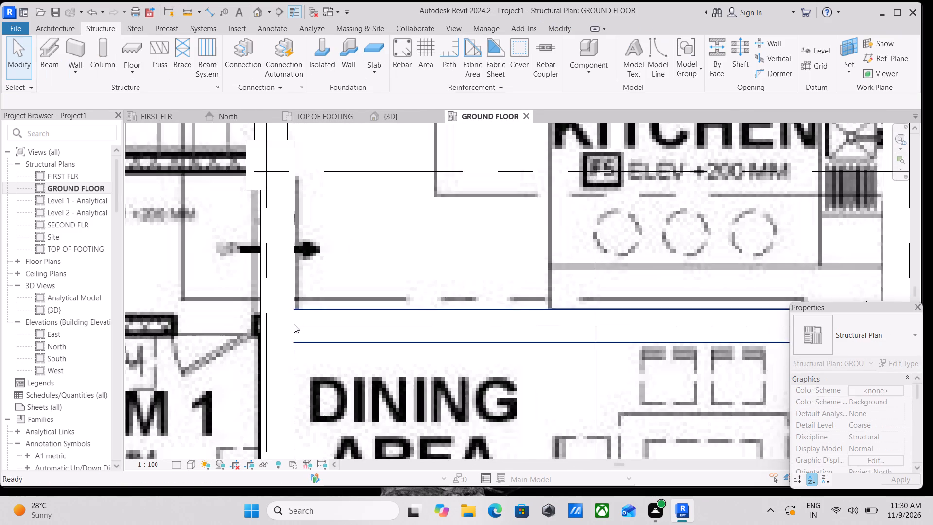
# Examine the whole GROUND FLOOR plan from grid A to the porch for further places that need a beam.
pyautogui.scroll(-12, 294, 324)
pyautogui.scroll(3, 238, 315)
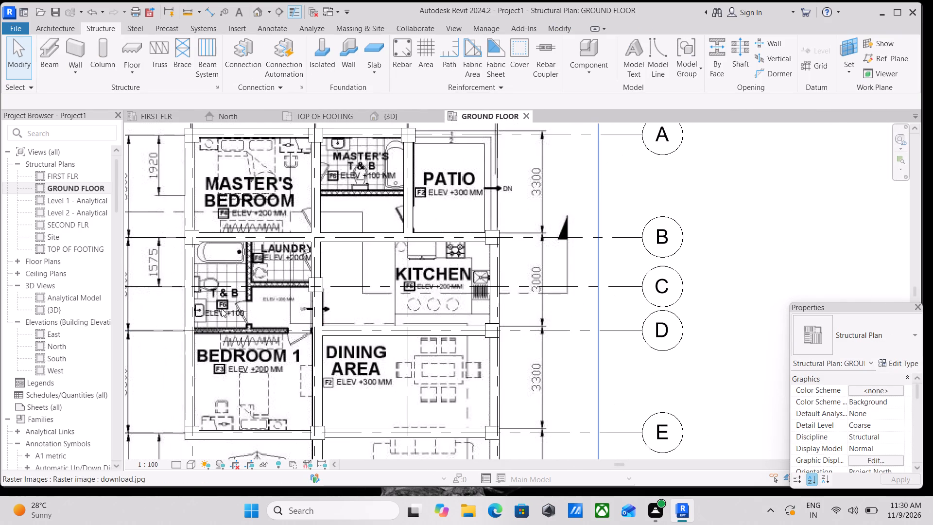
pyautogui.moveTo(222, 309); pyautogui.dragTo(361, 304, button='middle')
pyautogui.scroll(2, 377, 263)
pyautogui.scroll(-2, 379, 263)
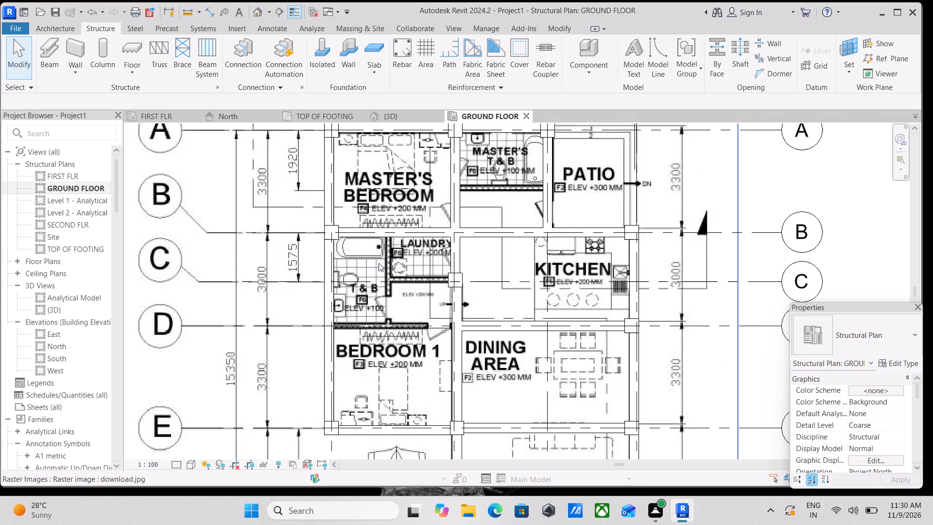
pyautogui.scroll(-2, 379, 263)
pyautogui.moveTo(379, 263); pyautogui.dragTo(371, 327, button='middle')
pyautogui.moveTo(388, 266); pyautogui.dragTo(382, 330, button='middle')
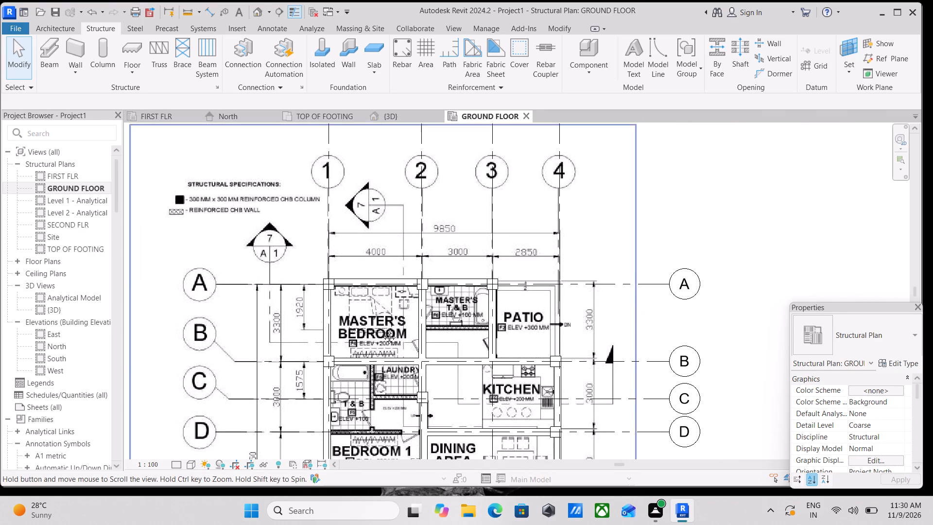
pyautogui.moveTo(382, 330); pyautogui.dragTo(373, 257, button='middle')
pyautogui.scroll(3, 474, 422)
pyautogui.scroll(-2, 466, 390)
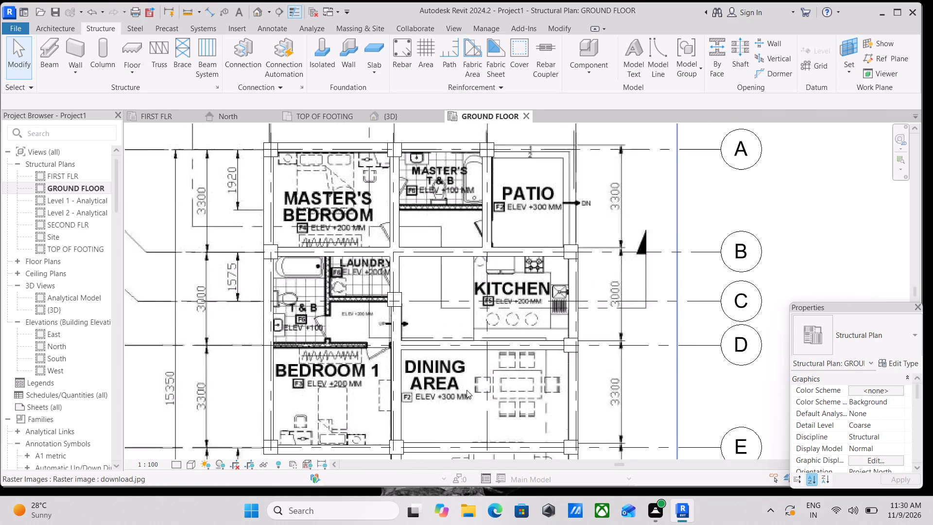
pyautogui.scroll(-1, 466, 390)
pyautogui.moveTo(464, 384); pyautogui.dragTo(449, 303, button='middle')
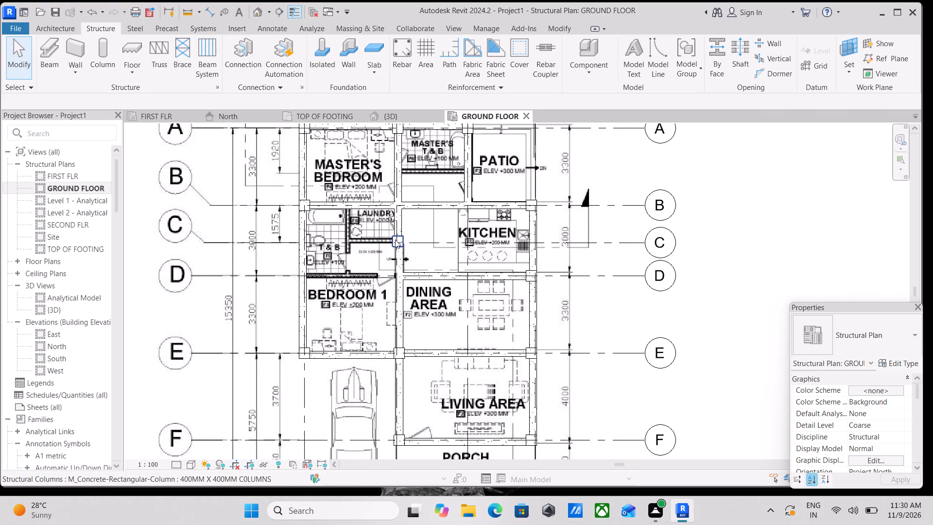
pyautogui.scroll(2, 395, 247)
pyautogui.moveTo(410, 324); pyautogui.dragTo(377, 306, button='middle')
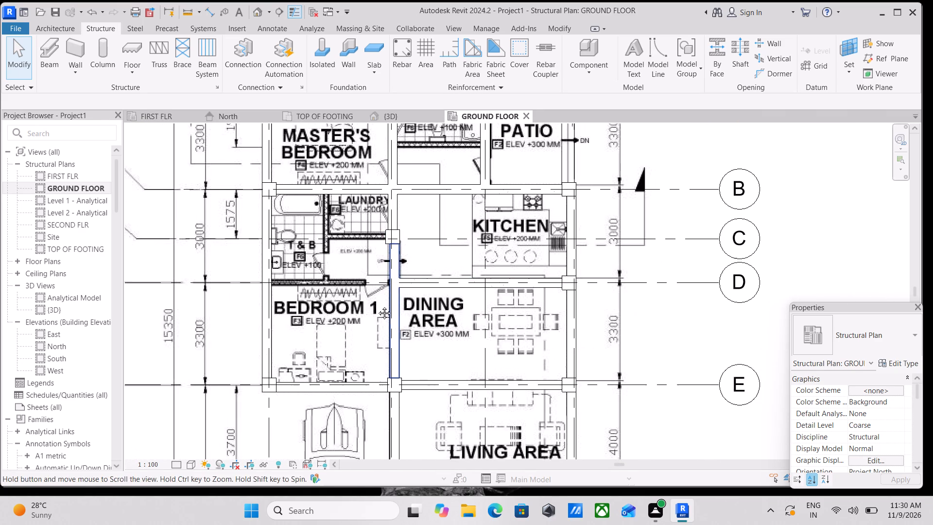
pyautogui.moveTo(377, 306); pyautogui.dragTo(369, 303, button='middle')
pyautogui.scroll(-3, 479, 336)
pyautogui.moveTo(487, 340); pyautogui.dragTo(513, 264, button='middle')
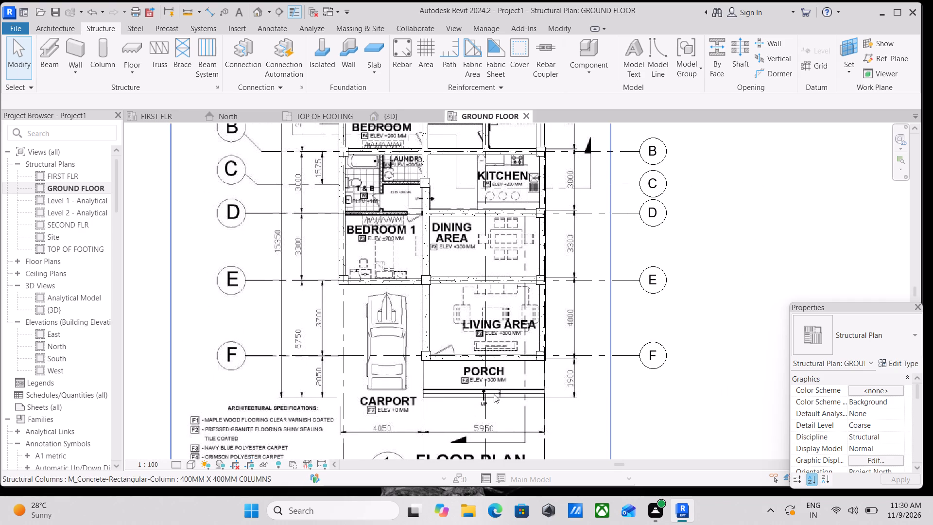
pyautogui.moveTo(498, 296); pyautogui.dragTo(503, 422, button='middle')
pyautogui.moveTo(492, 338); pyautogui.dragTo(483, 385, button='middle')
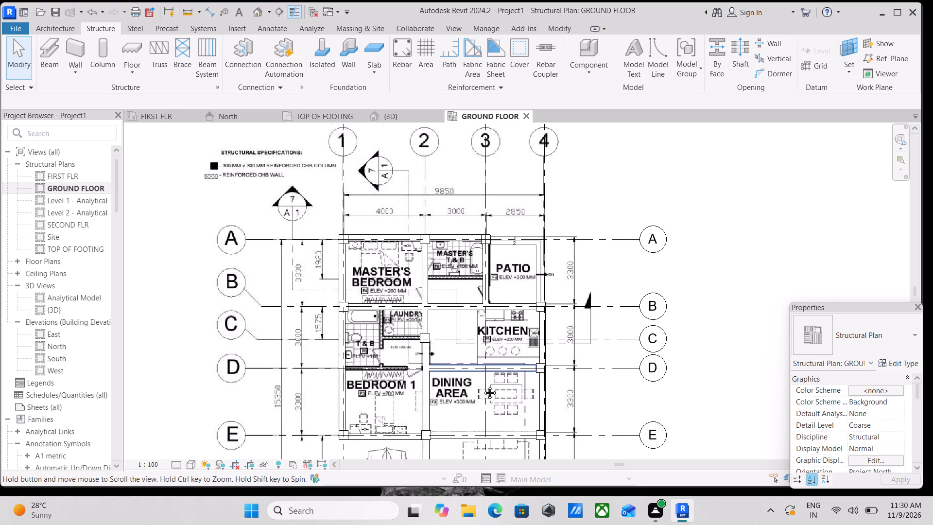
pyautogui.moveTo(483, 385); pyautogui.dragTo(481, 394, button='middle')
pyautogui.scroll(2, 470, 284)
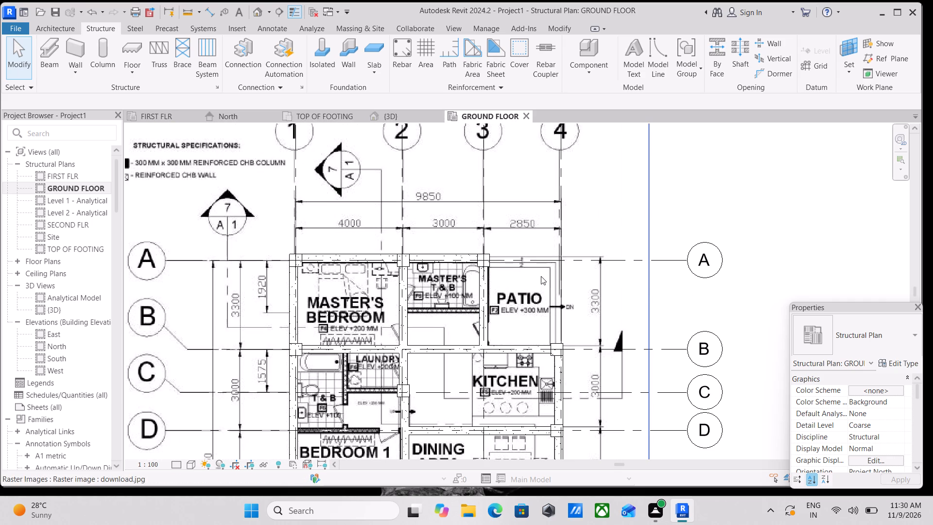
pyautogui.scroll(-1, 330, 266)
pyautogui.moveTo(344, 338); pyautogui.dragTo(332, 244, button='middle')
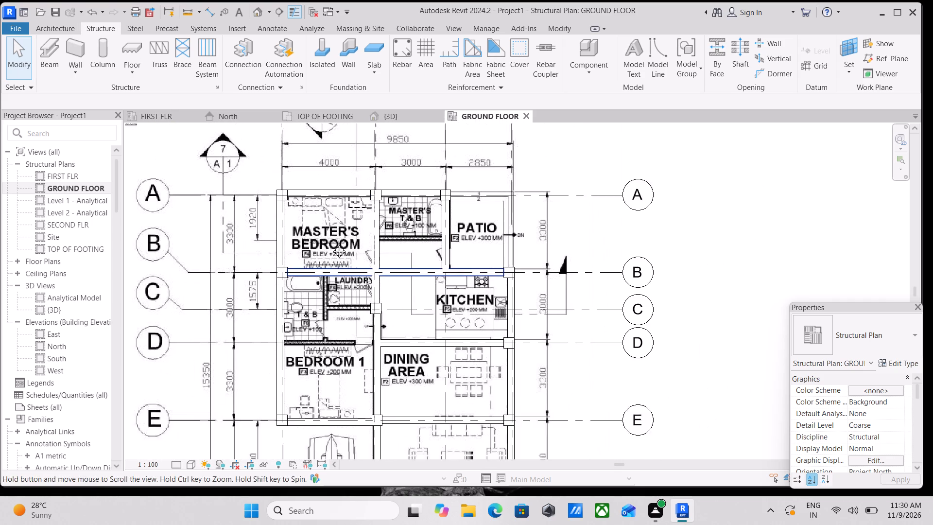
pyautogui.moveTo(332, 244); pyautogui.dragTo(334, 240, button='middle')
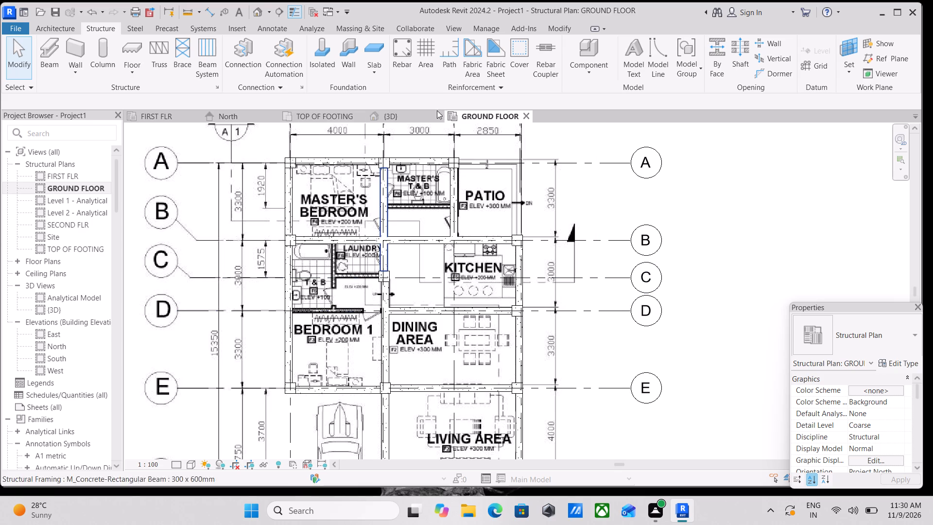
# Examine the beam, column and footing frame in the 3D view from several sides and from above.
pyautogui.click(396, 112)
pyautogui.scroll(-3, 468, 241)
pyautogui.moveTo(468, 241); pyautogui.dragTo(468, 220, button='middle')
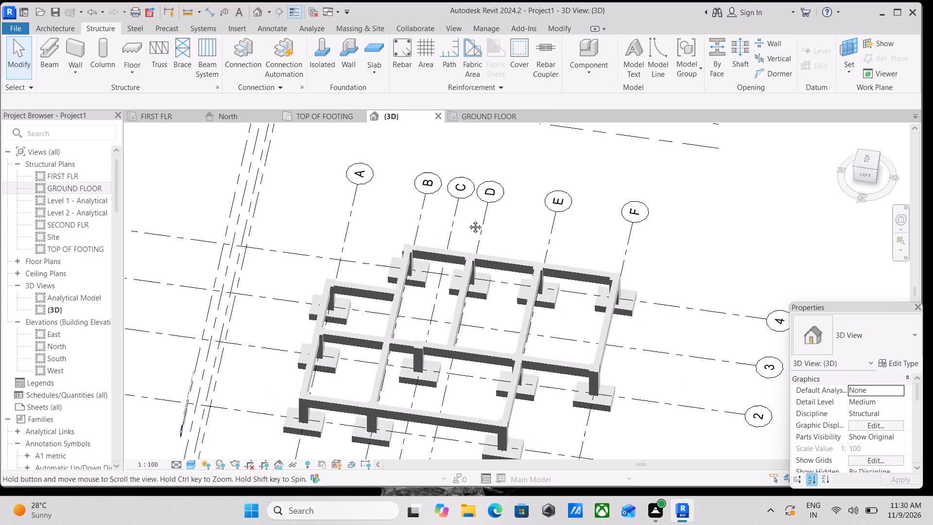
pyautogui.moveTo(468, 220); pyautogui.dragTo(477, 143, button='middle')
pyautogui.scroll(1, 487, 318)
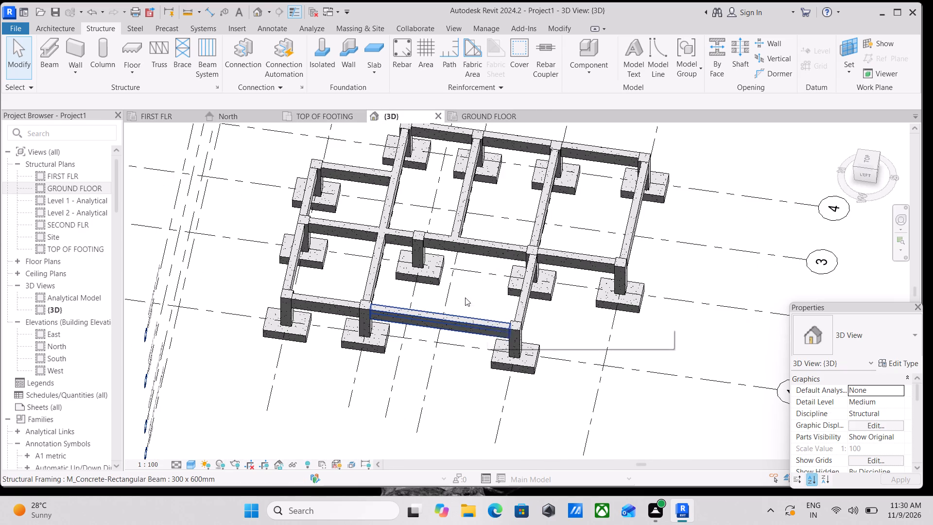
pyautogui.scroll(-1, 418, 273)
pyautogui.keyDown('shift'); pyautogui.moveTo(454, 286); pyautogui.dragTo(506, 235, button='middle'); pyautogui.keyUp('shift')
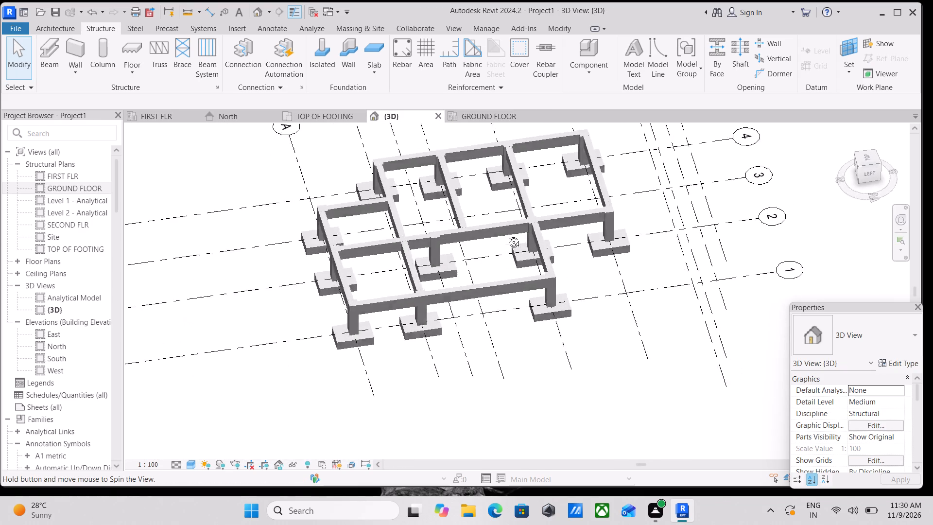
pyautogui.keyDown('shift'); pyautogui.moveTo(506, 235); pyautogui.dragTo(590, 245, button='middle'); pyautogui.keyUp('shift')
pyautogui.keyDown('shift'); pyautogui.moveTo(493, 277); pyautogui.dragTo(549, 215, button='middle'); pyautogui.keyUp('shift')
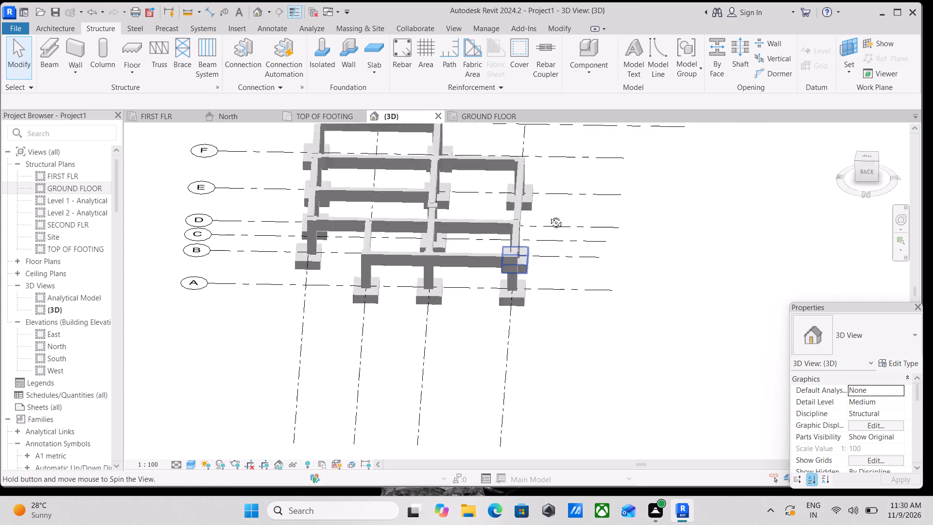
pyautogui.keyDown('shift'); pyautogui.moveTo(549, 215); pyautogui.dragTo(321, 277, button='middle'); pyautogui.keyUp('shift')
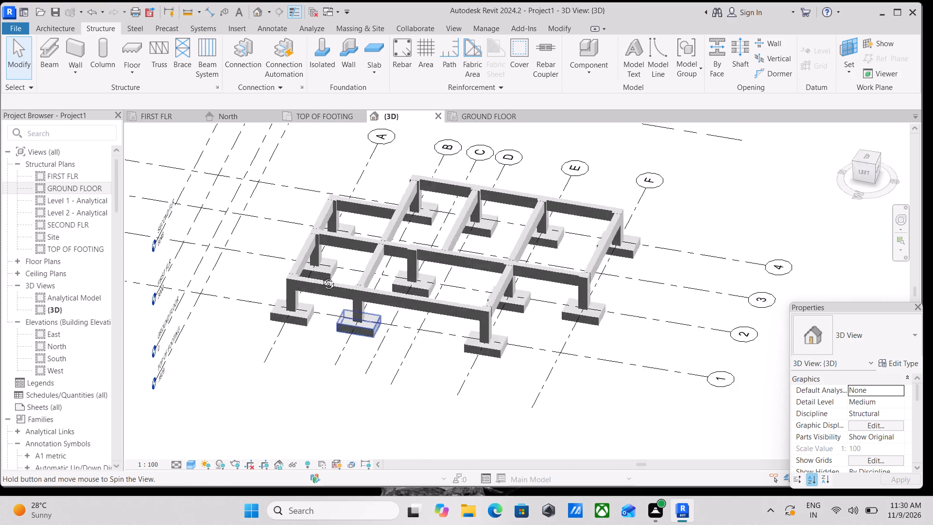
pyautogui.keyDown('shift'); pyautogui.moveTo(321, 277); pyautogui.dragTo(209, 335, button='middle'); pyautogui.keyUp('shift')
pyautogui.scroll(-5, 393, 321)
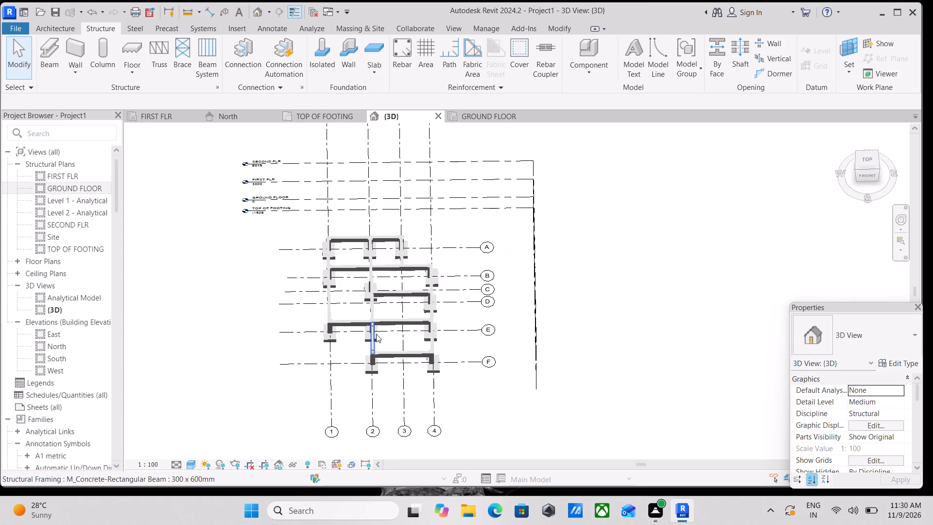
pyautogui.scroll(-2, 419, 287)
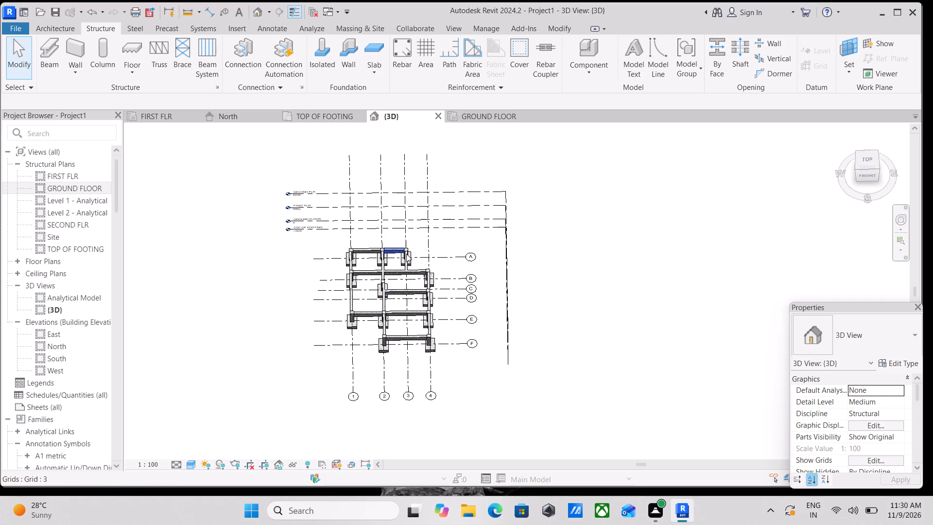
pyautogui.scroll(4, 411, 259)
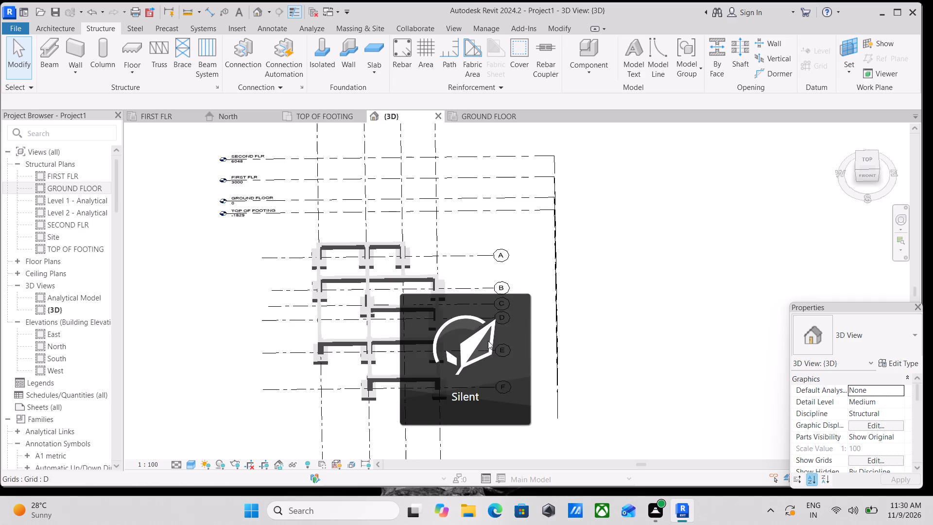
pyautogui.scroll(6, 484, 339)
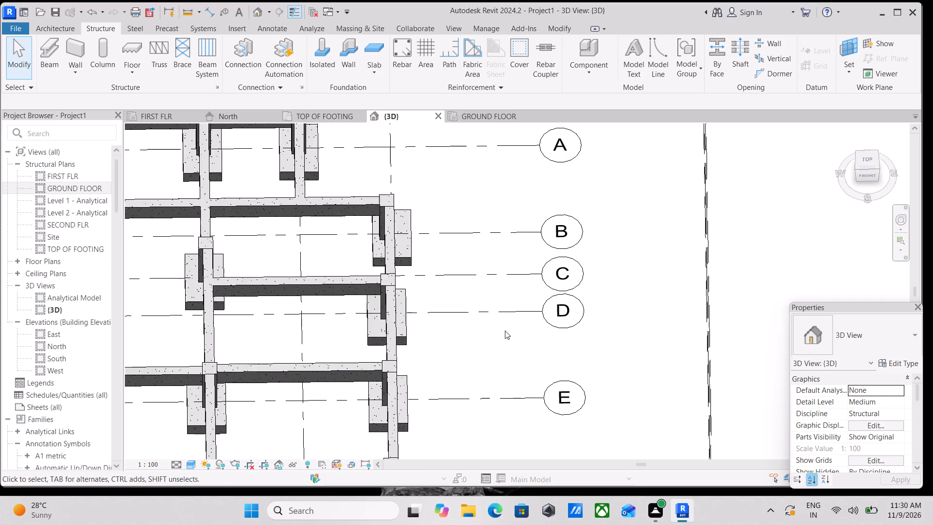
pyautogui.scroll(3, 539, 331)
pyautogui.scroll(-7, 371, 281)
pyautogui.keyDown('shift'); pyautogui.scroll(-1, 394, 289); pyautogui.keyUp('shift')
pyautogui.keyDown('shift'); pyautogui.moveTo(394, 289); pyautogui.dragTo(432, 385, button='middle'); pyautogui.keyUp('shift')
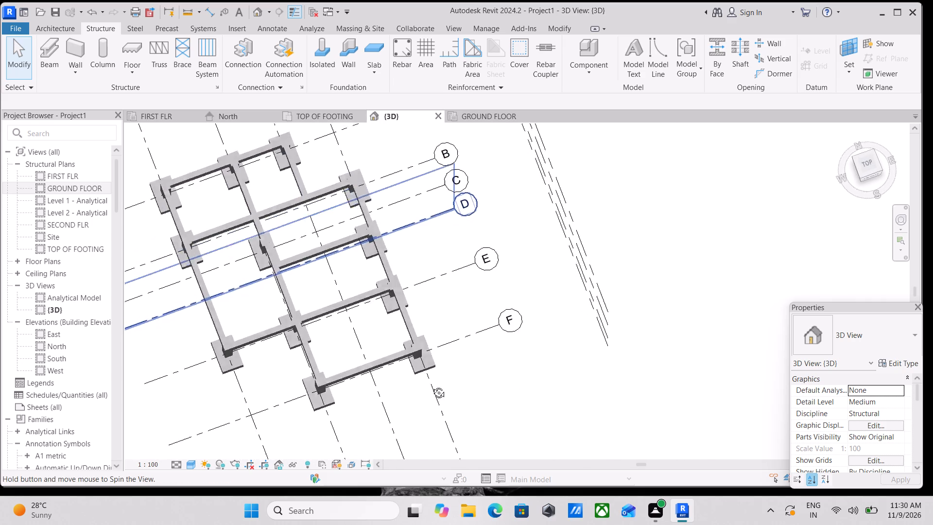
pyautogui.keyDown('shift'); pyautogui.moveTo(432, 385); pyautogui.dragTo(432, 390, button='middle'); pyautogui.keyUp('shift')
pyautogui.scroll(-4, 408, 295)
pyautogui.keyDown('shift'); pyautogui.moveTo(408, 295); pyautogui.dragTo(519, 348, button='middle'); pyautogui.keyUp('shift')
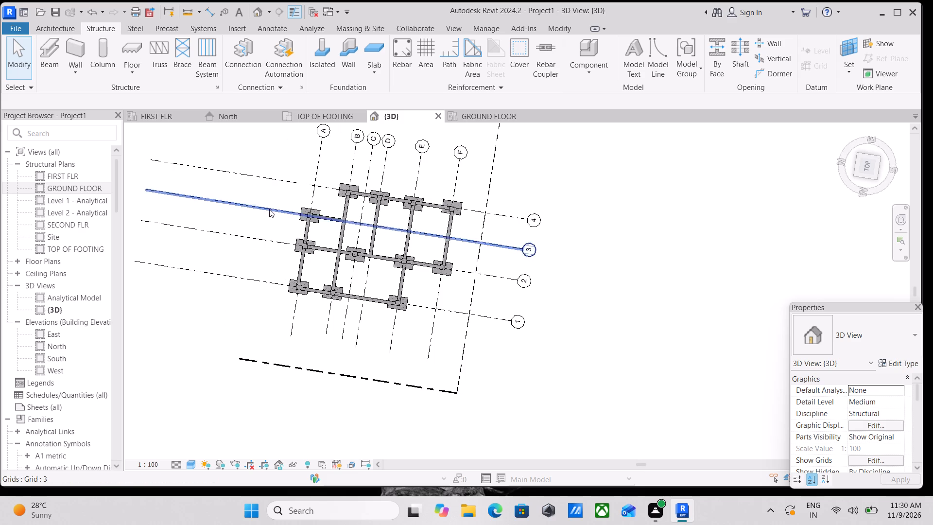
pyautogui.scroll(4, 269, 209)
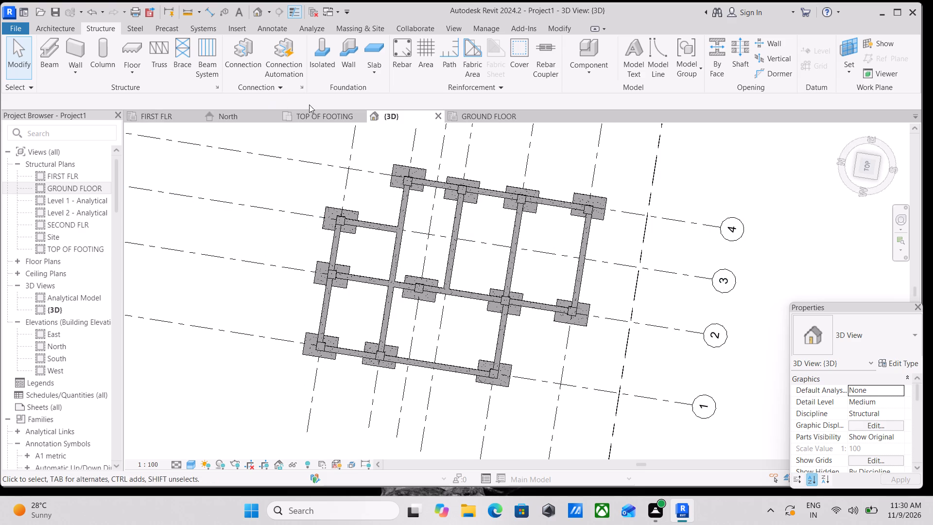
# In the GROUND FLOOR plan, unpin the download.jpg background image and temporarily hide it.
pyautogui.click(459, 112)
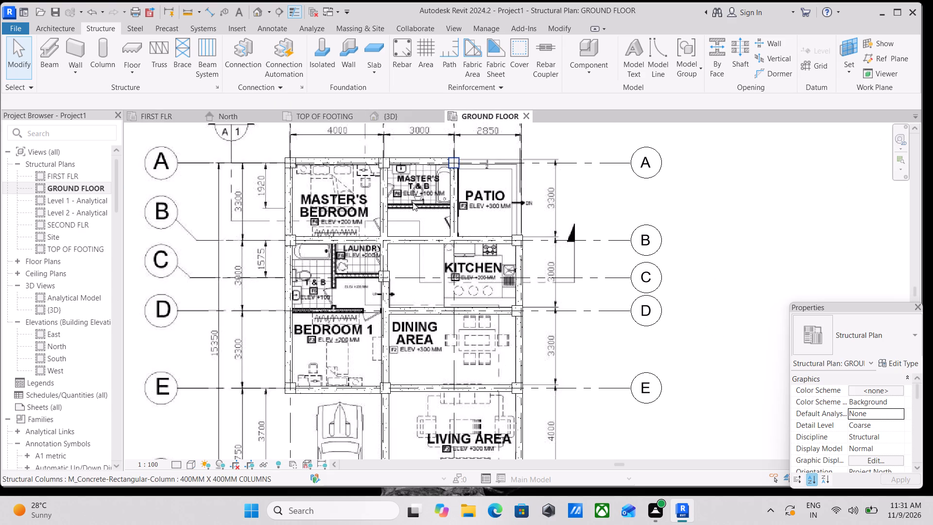
pyautogui.scroll(1, 425, 209)
pyautogui.moveTo(425, 209); pyautogui.dragTo(431, 272, button='middle')
pyautogui.scroll(-1, 554, 247)
pyautogui.moveTo(554, 247); pyautogui.dragTo(530, 363, button='middle')
pyautogui.scroll(-1, 530, 363)
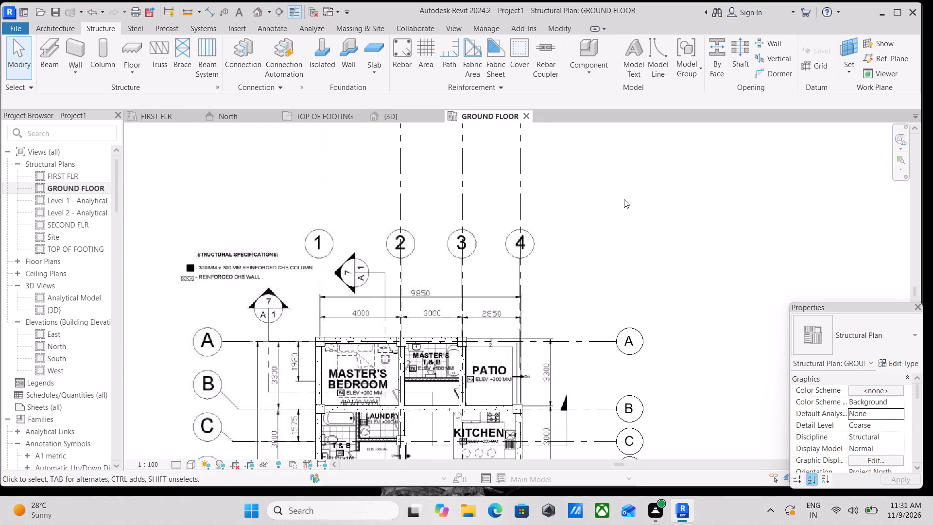
pyautogui.click(587, 241)
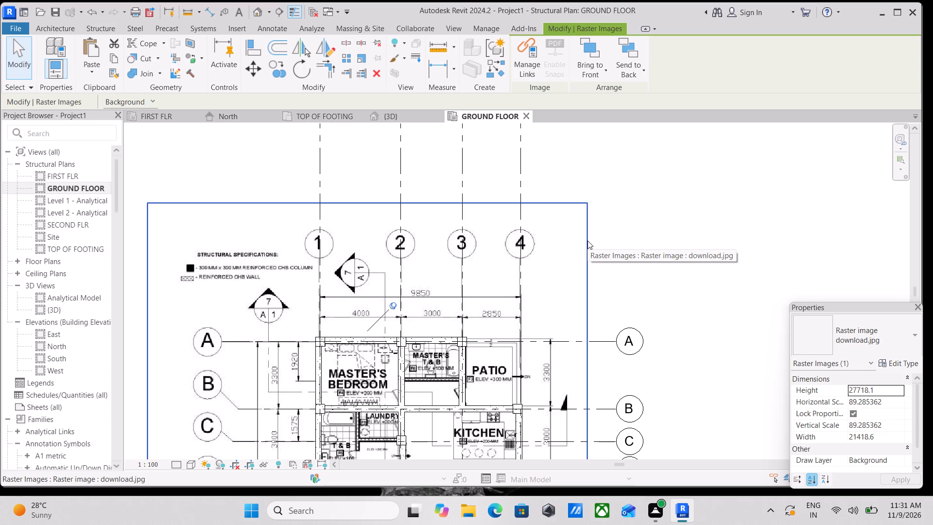
pyautogui.click(391, 307)
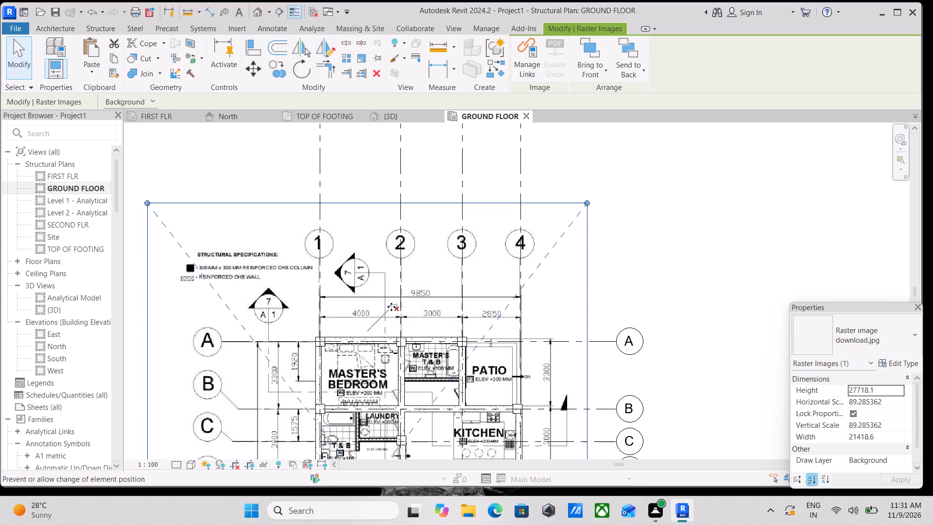
pyautogui.write('HH')
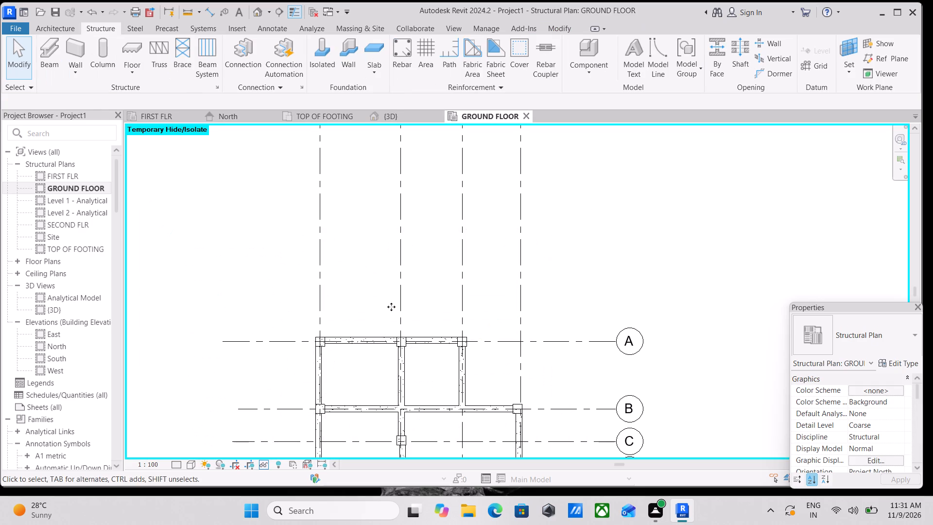
pyautogui.scroll(6, 362, 341)
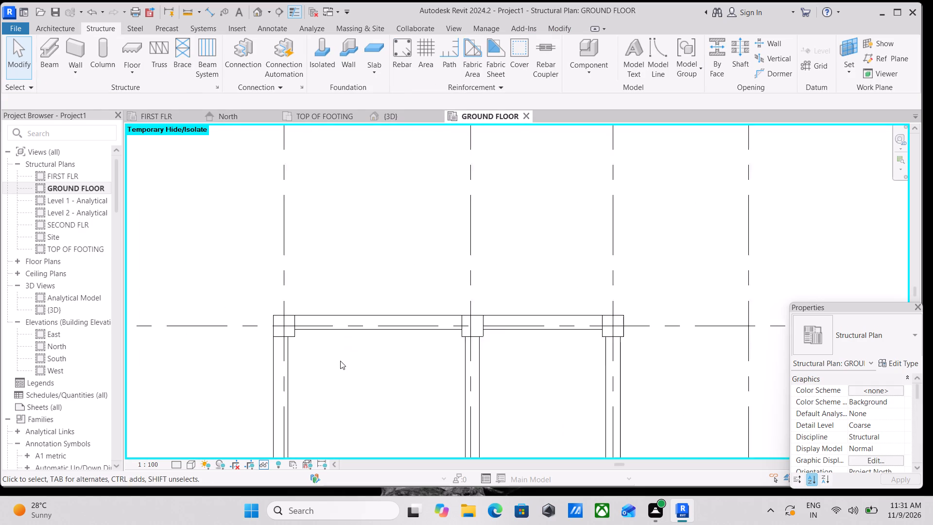
pyautogui.scroll(1, 340, 361)
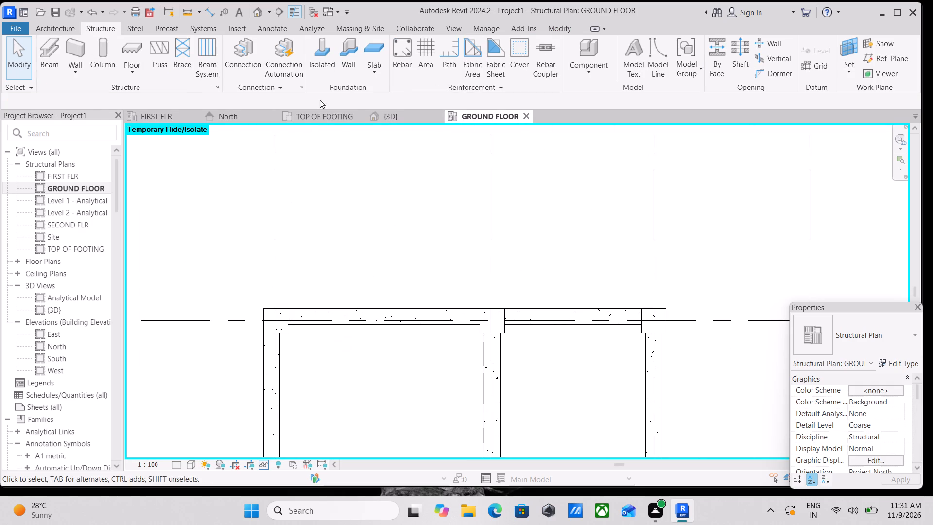
# Temporarily hide the download.jpg background image in the TOP OF FOOTING plan.
pyautogui.click(317, 119)
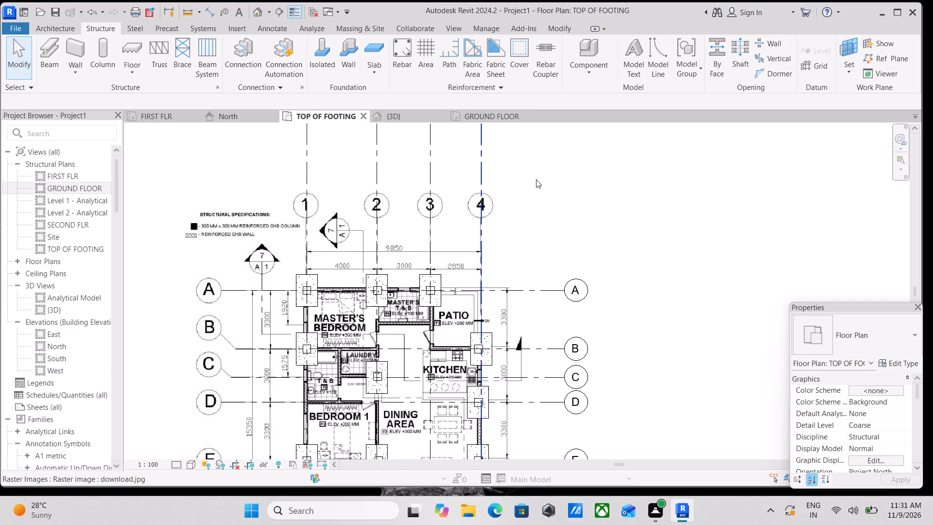
pyautogui.click(537, 179)
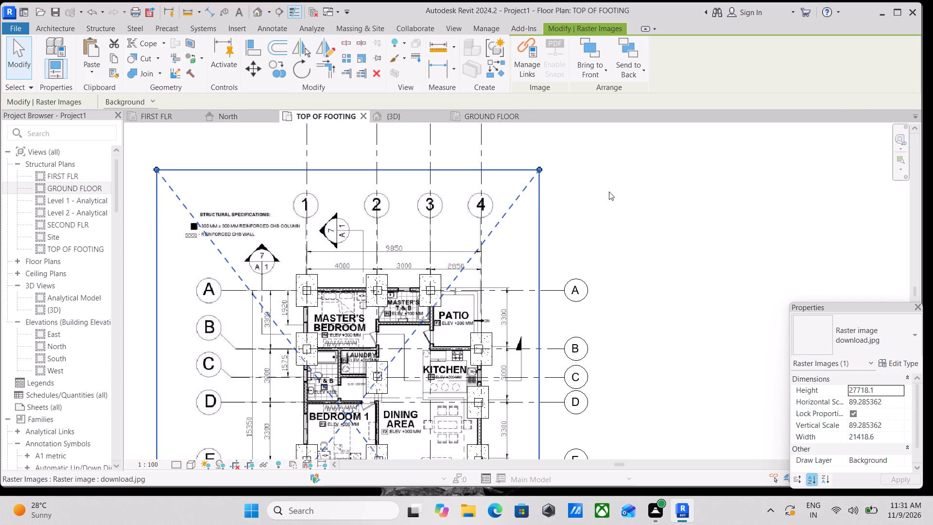
pyautogui.write('HH')
# Examine the footings and columns along the grid lines in the TOP OF FOOTING plan.
pyautogui.scroll(4, 319, 323)
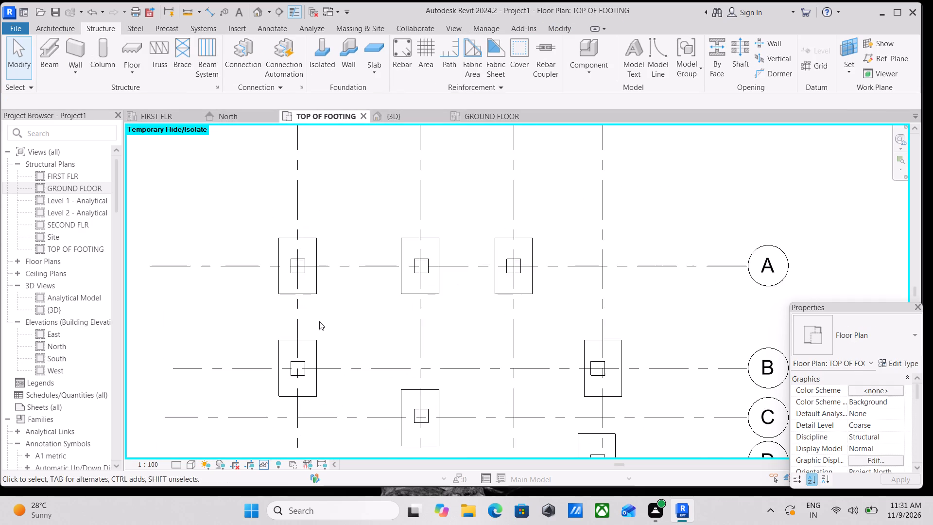
pyautogui.moveTo(319, 321); pyautogui.dragTo(331, 404, button='middle')
pyautogui.scroll(3, 331, 399)
pyautogui.scroll(-4, 329, 361)
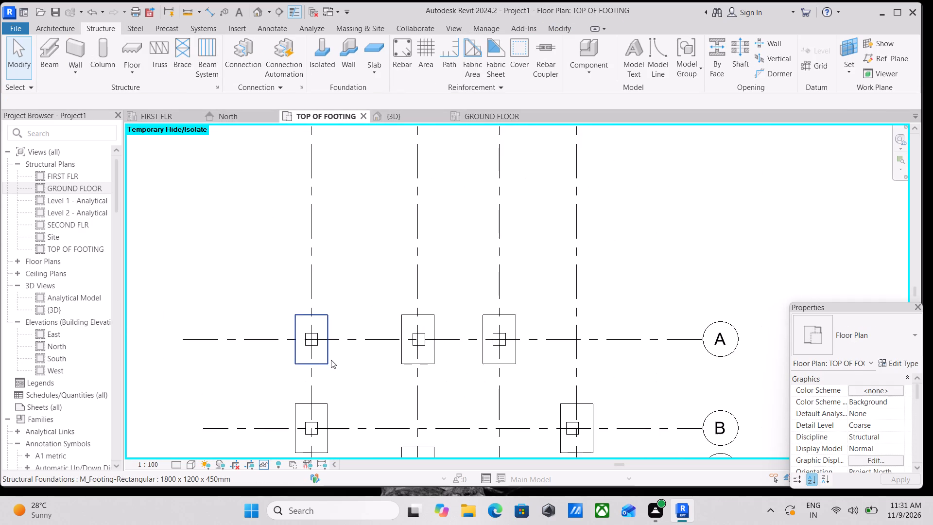
pyautogui.scroll(-4, 331, 360)
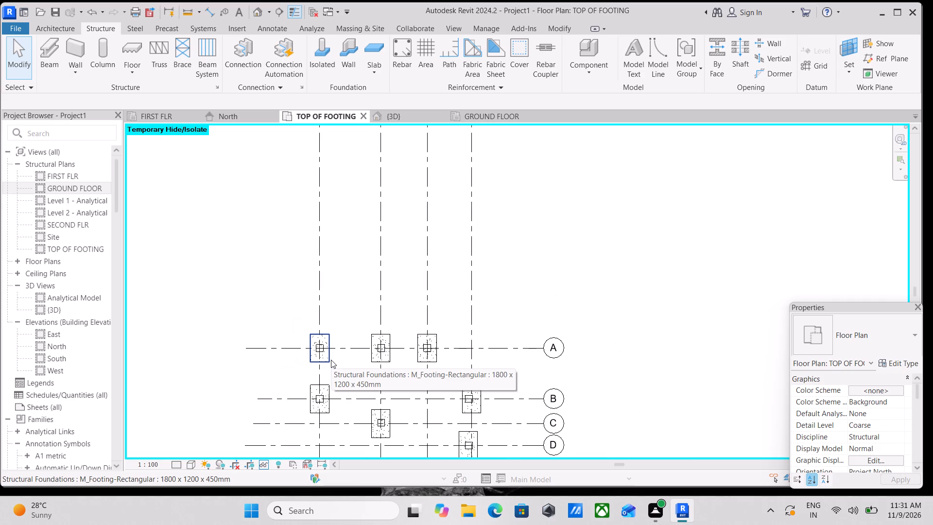
pyautogui.scroll(-2, 331, 360)
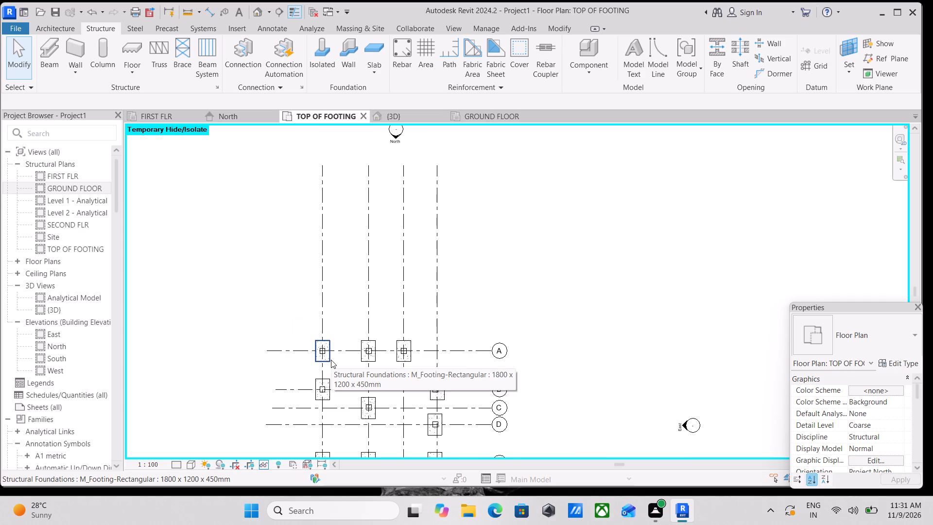
pyautogui.scroll(8, 331, 360)
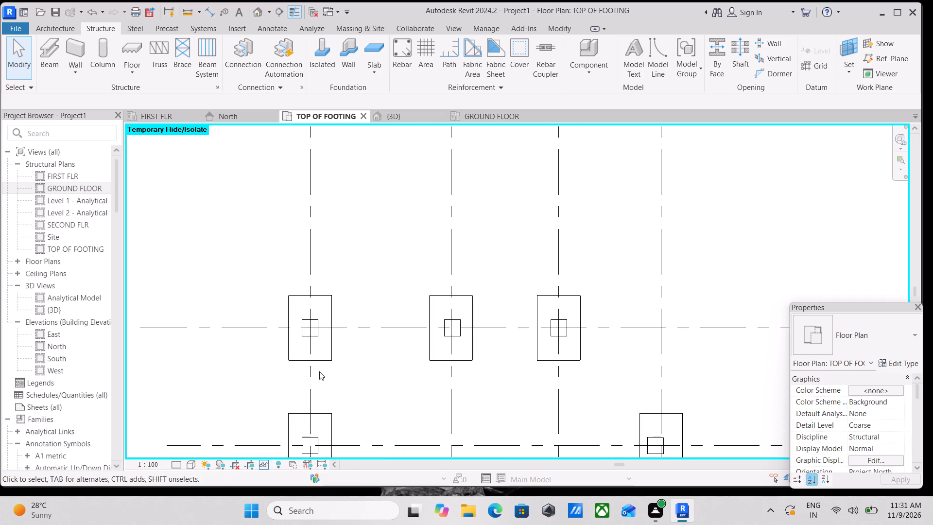
pyautogui.scroll(-4, 319, 371)
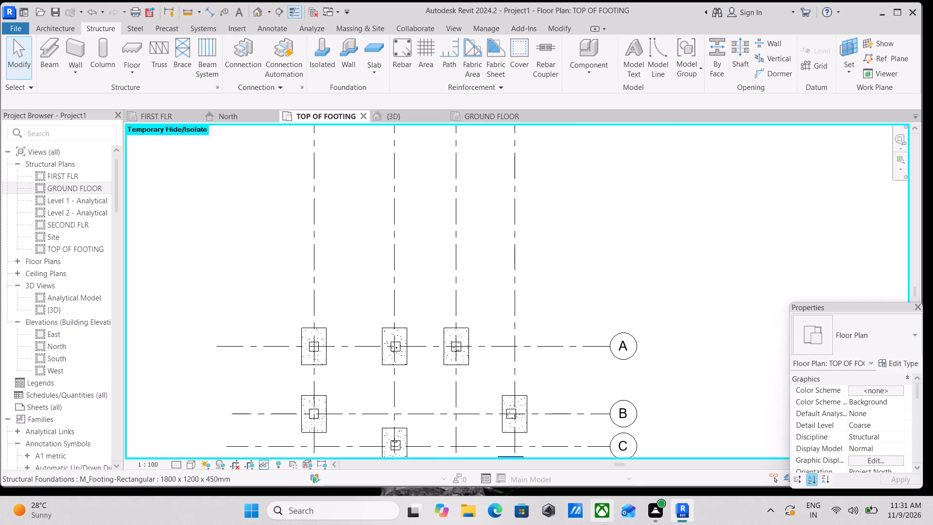
pyautogui.scroll(3, 465, 377)
pyautogui.scroll(-7, 425, 364)
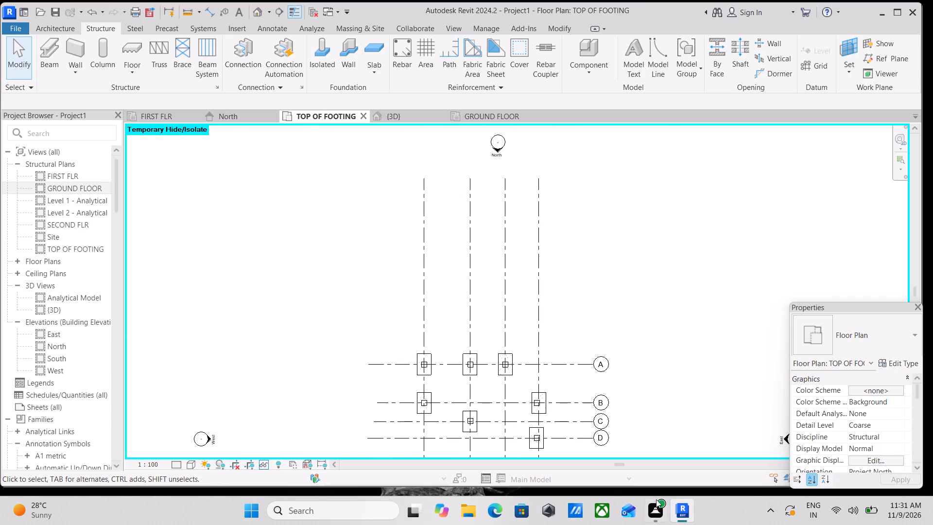
pyautogui.scroll(3, 655, 507)
pyautogui.scroll(-2, 637, 378)
pyautogui.scroll(-3, 547, 385)
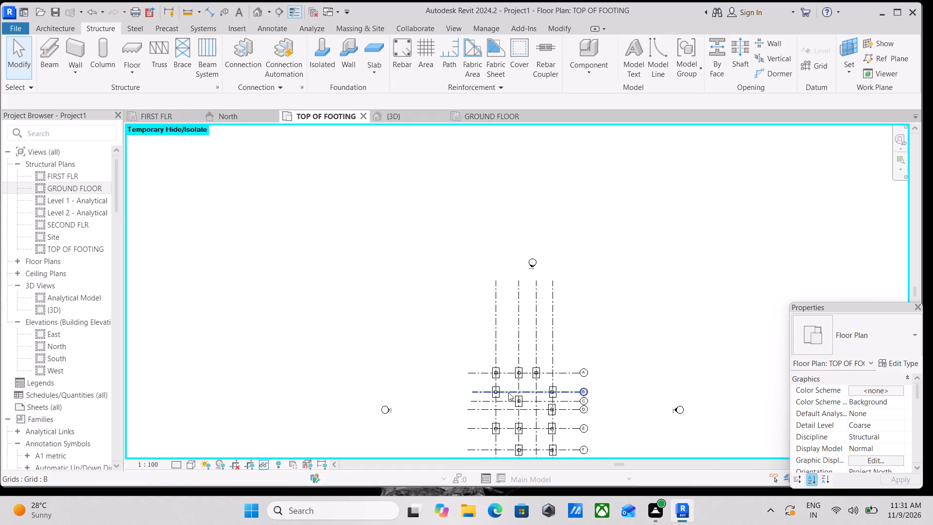
pyautogui.scroll(2, 508, 396)
pyautogui.scroll(-2, 508, 396)
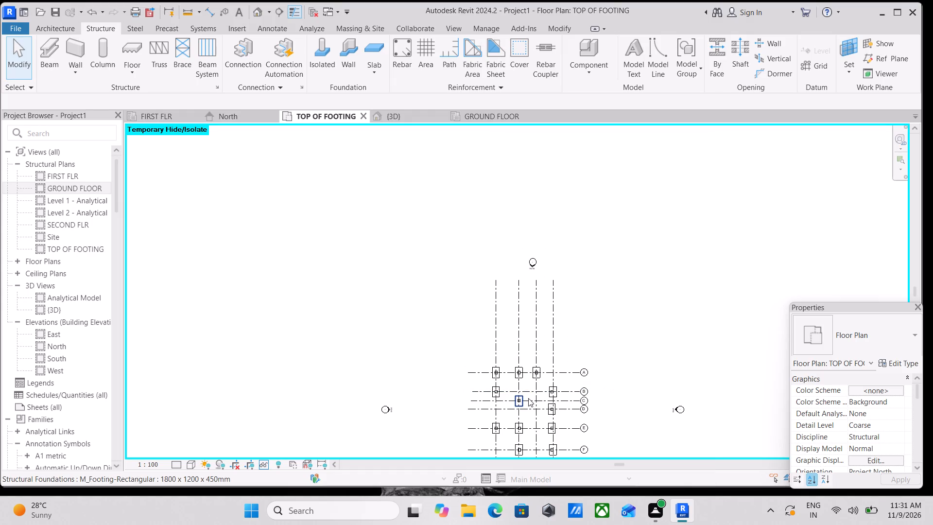
pyautogui.scroll(2, 554, 420)
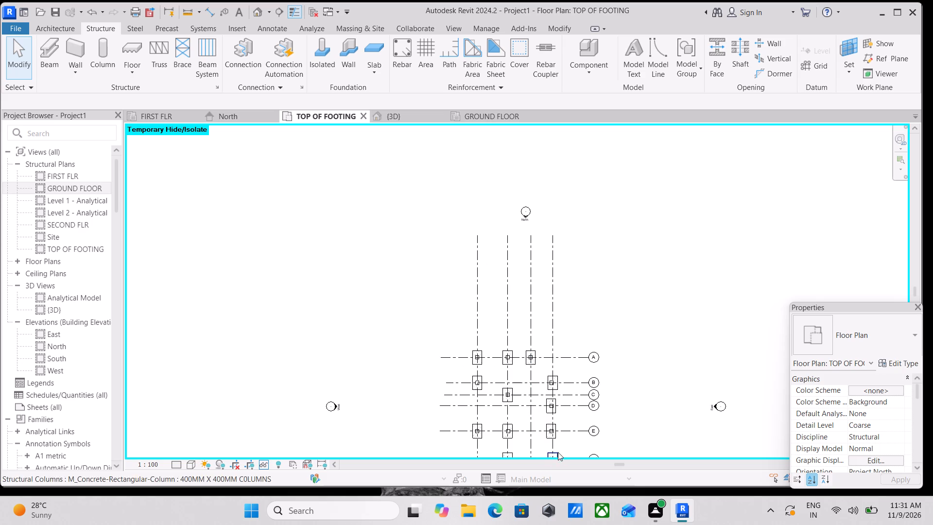
pyautogui.scroll(5, 559, 416)
pyautogui.scroll(5, 547, 346)
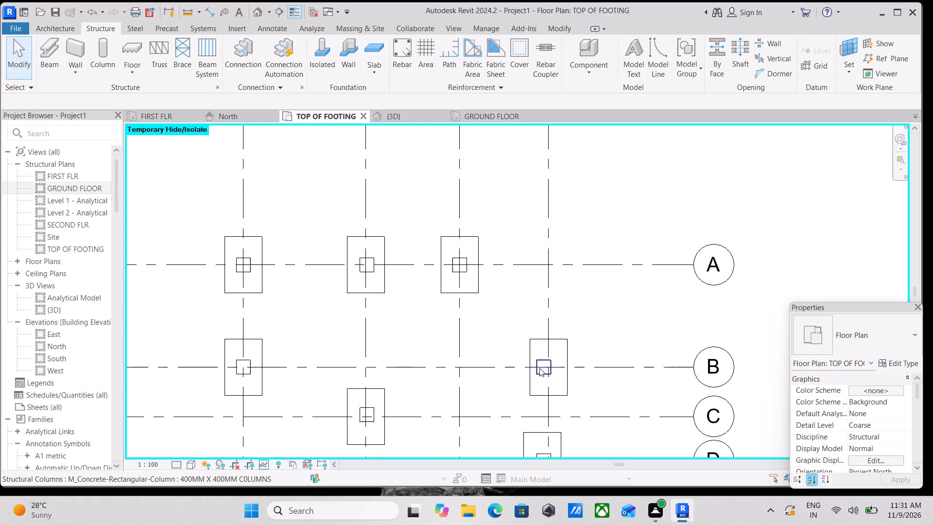
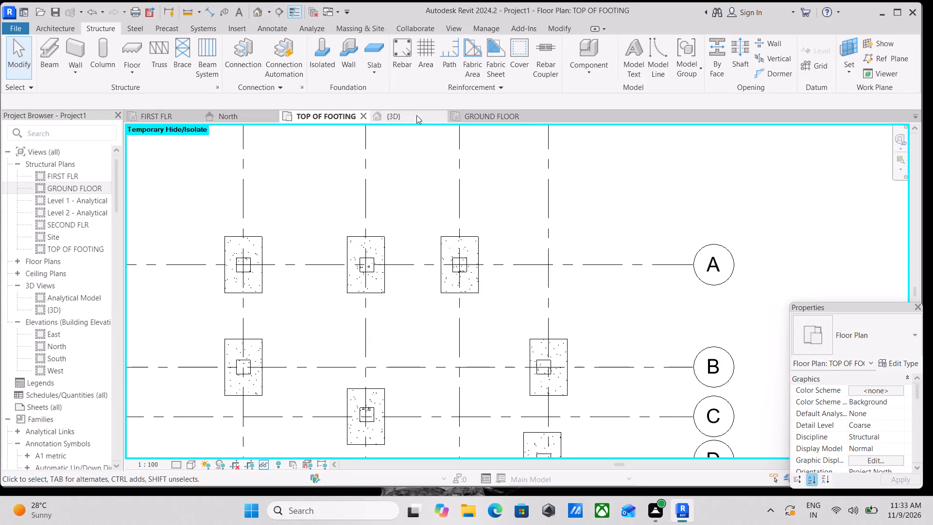
# Review the footing layout, first floor grids, 3D model and ground floor beams across the open views.
pyautogui.scroll(5, 397, 137)
pyautogui.scroll(-3, 402, 114)
pyautogui.scroll(-1, 358, 200)
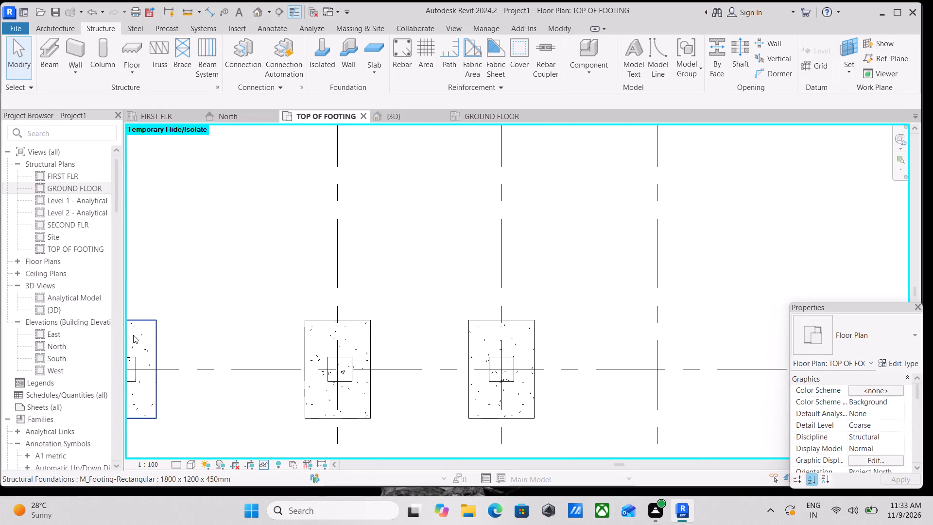
pyautogui.click(158, 121)
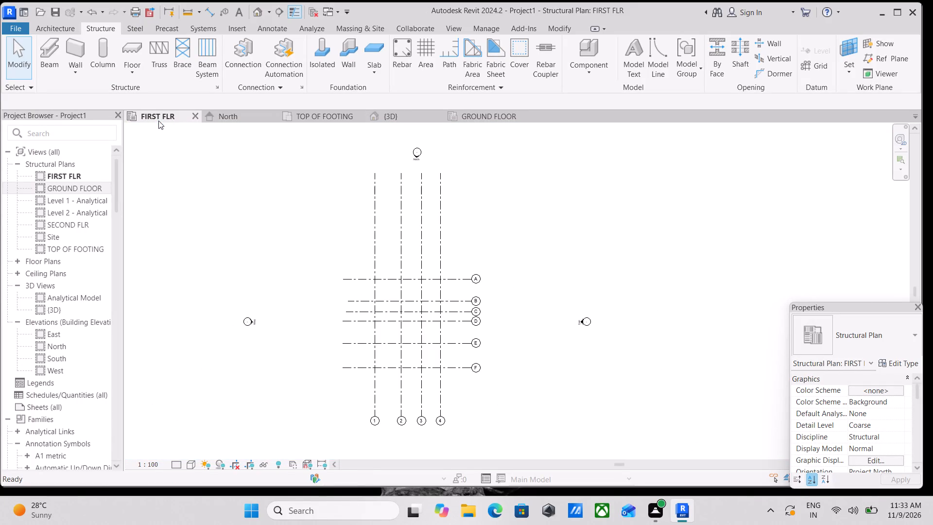
pyautogui.click(385, 116)
pyautogui.scroll(2, 490, 227)
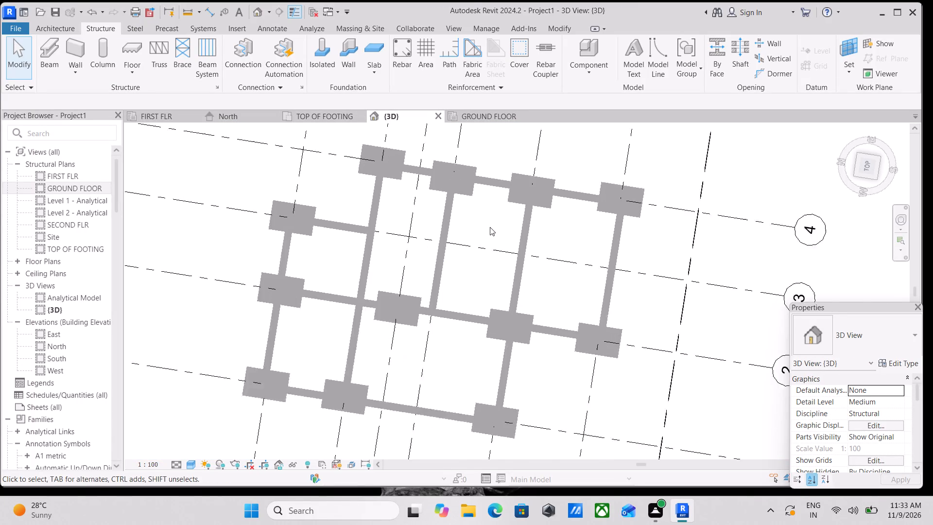
pyautogui.scroll(1, 490, 227)
pyautogui.click(489, 117)
pyautogui.scroll(-3, 286, 293)
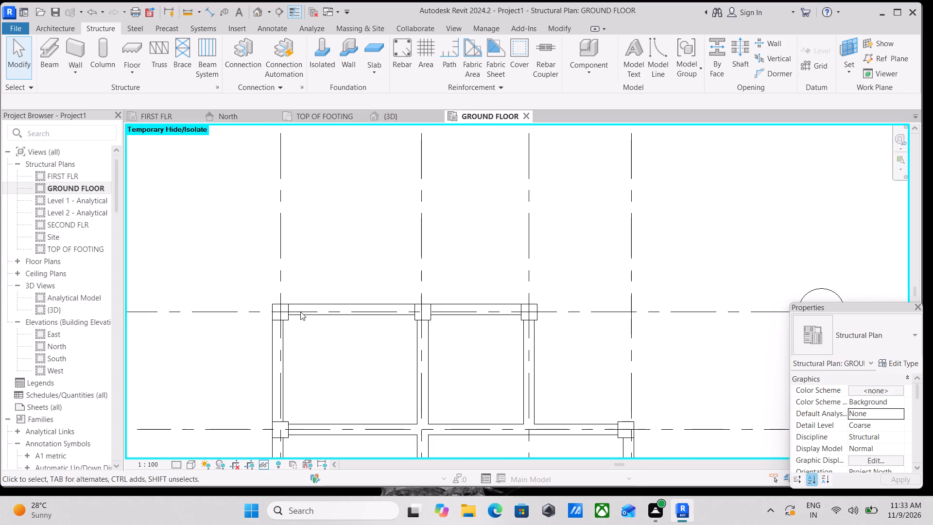
pyautogui.moveTo(313, 341); pyautogui.dragTo(329, 271, button='middle')
pyautogui.scroll(2, 323, 273)
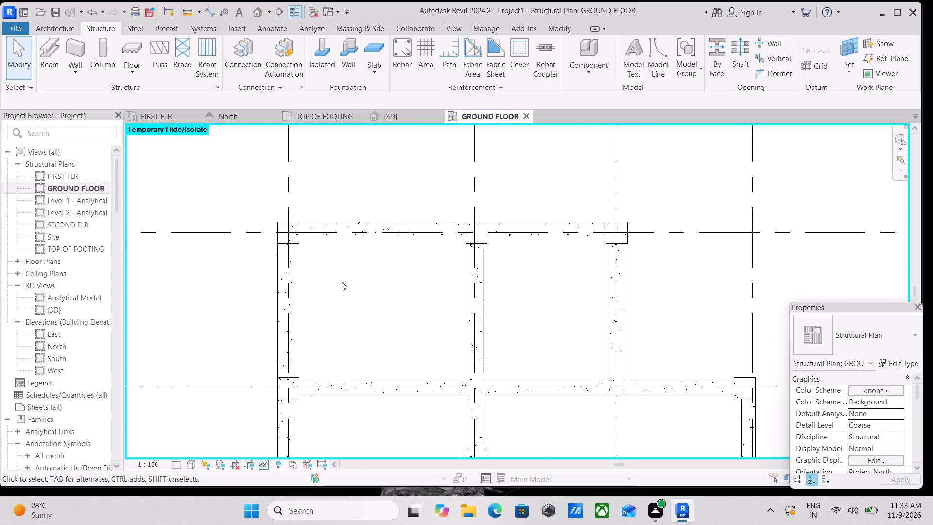
pyautogui.scroll(3, 347, 279)
pyautogui.moveTo(347, 279); pyautogui.dragTo(324, 299, button='middle')
pyautogui.scroll(-4, 324, 299)
pyautogui.moveTo(327, 307); pyautogui.dragTo(311, 291, button='middle')
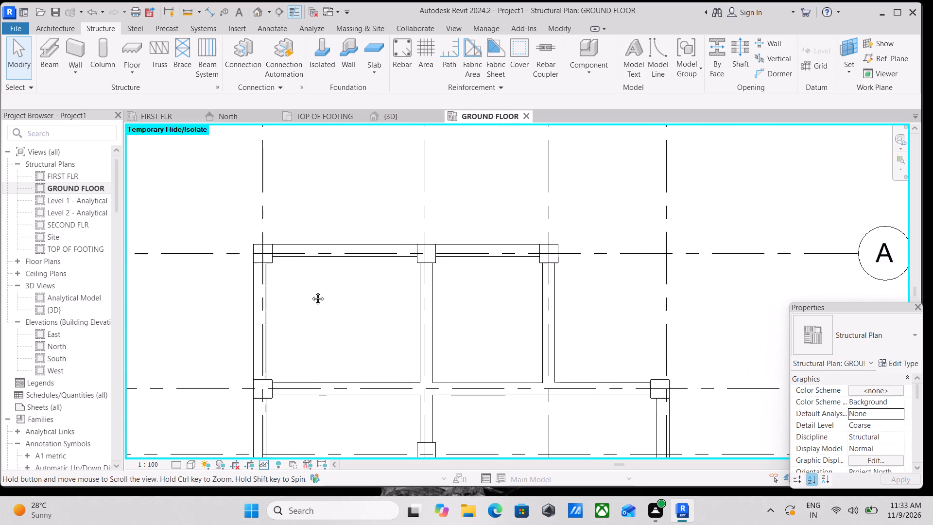
pyautogui.moveTo(311, 291); pyautogui.dragTo(306, 273, button='middle')
pyautogui.scroll(-1, 436, 251)
pyautogui.moveTo(436, 251); pyautogui.dragTo(359, 197, button='middle')
pyautogui.scroll(1, 371, 366)
pyautogui.moveTo(373, 363); pyautogui.dragTo(341, 275, button='middle')
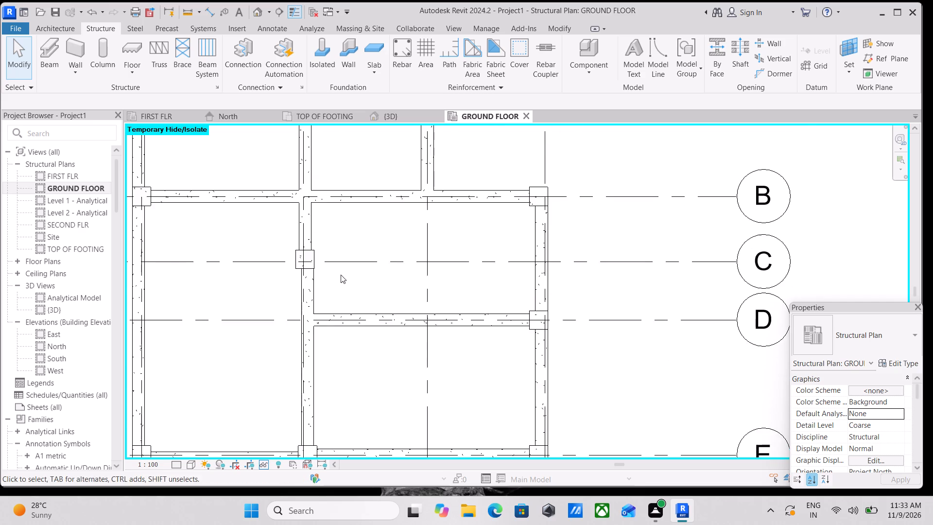
pyautogui.scroll(-3, 329, 350)
pyautogui.moveTo(328, 350); pyautogui.dragTo(319, 295, button='middle')
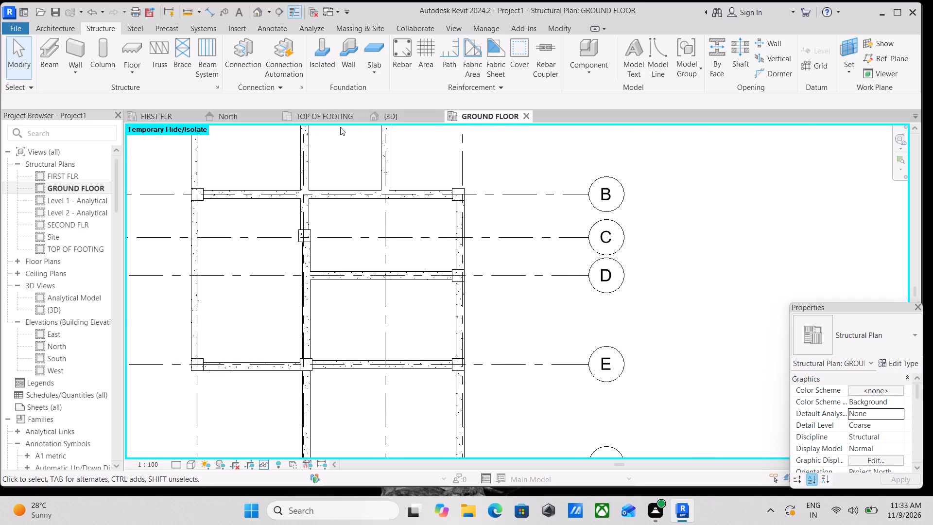
# In the TOP OF FOOTING plan, draw a horizontal building section through the footing at grids A and 1, beside its column.
pyautogui.click(320, 117)
pyautogui.scroll(-3, 344, 303)
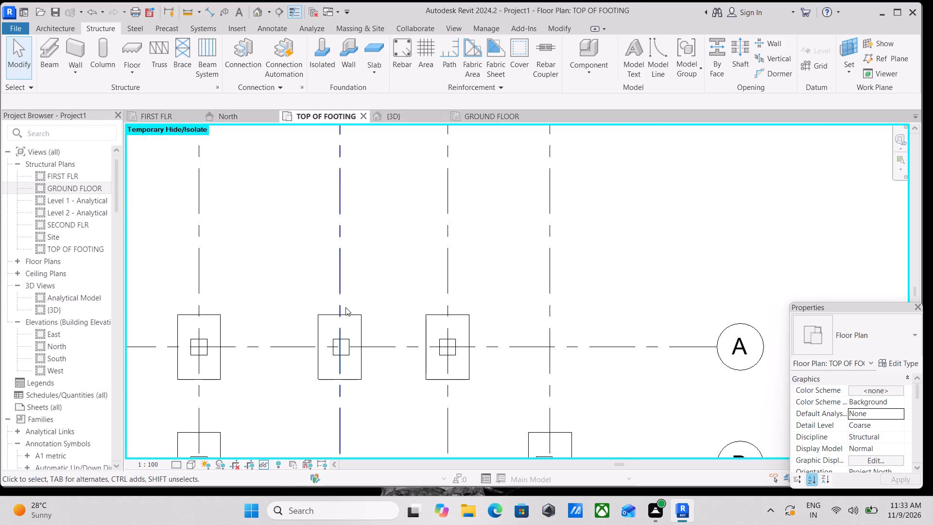
pyautogui.scroll(-2, 284, 301)
pyautogui.moveTo(463, 311); pyautogui.dragTo(529, 309, button='middle')
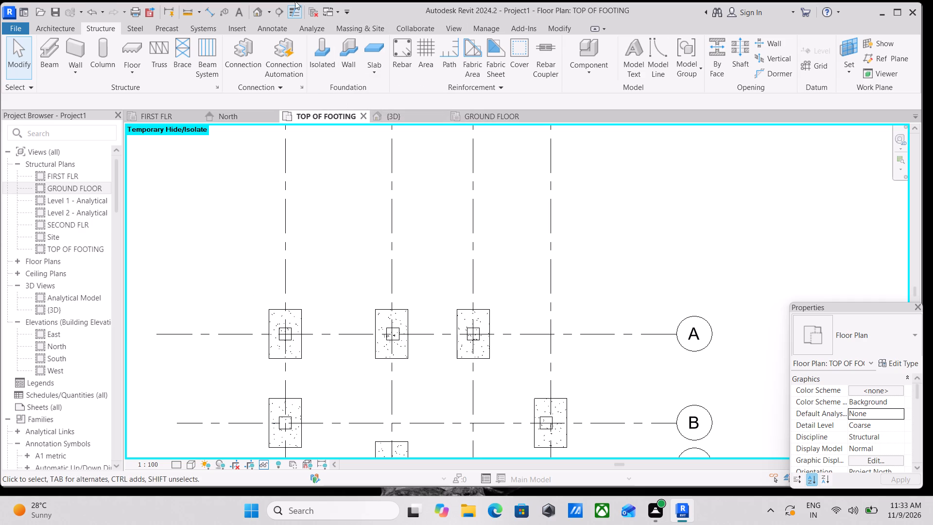
pyautogui.click(280, 10)
pyautogui.scroll(3, 285, 364)
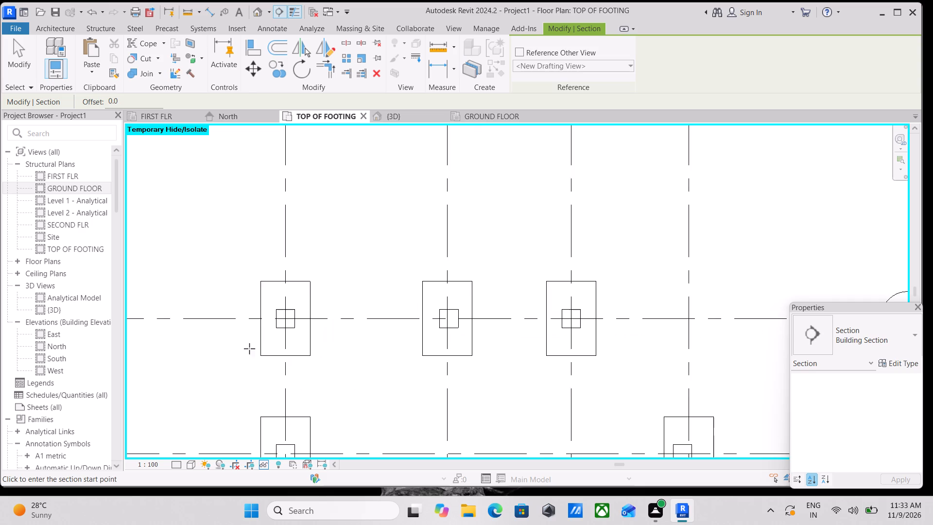
pyautogui.scroll(5, 234, 350)
pyautogui.click(269, 332)
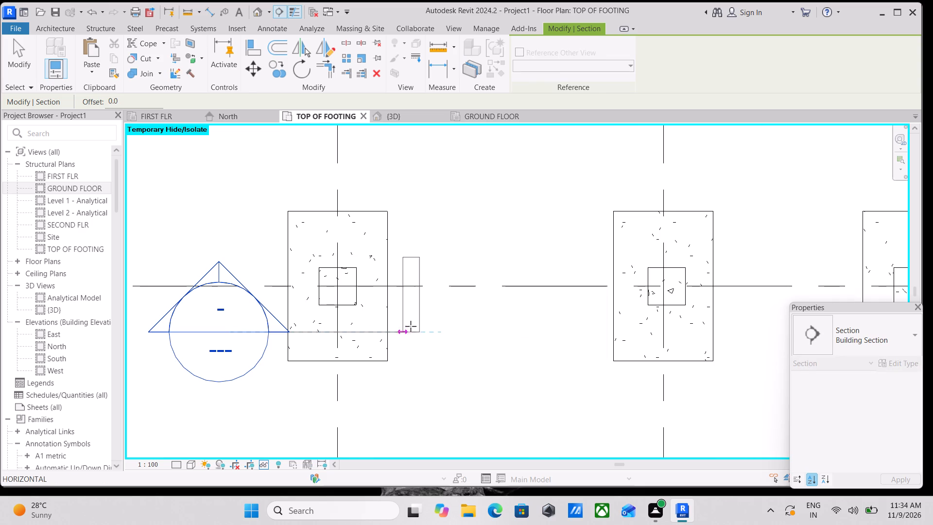
pyautogui.click(454, 331)
# Tighten the section's depth to just beyond the column, narrow its side extents around the footing, and shorten the section line's tail end.
pyautogui.moveTo(391, 301); pyautogui.dragTo(407, 355, button='middle')
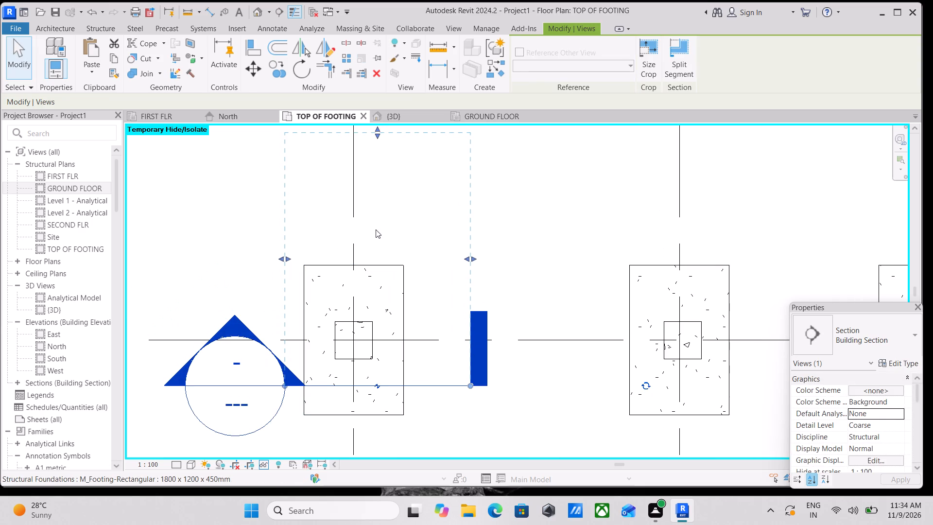
pyautogui.moveTo(380, 134); pyautogui.dragTo(380, 276)
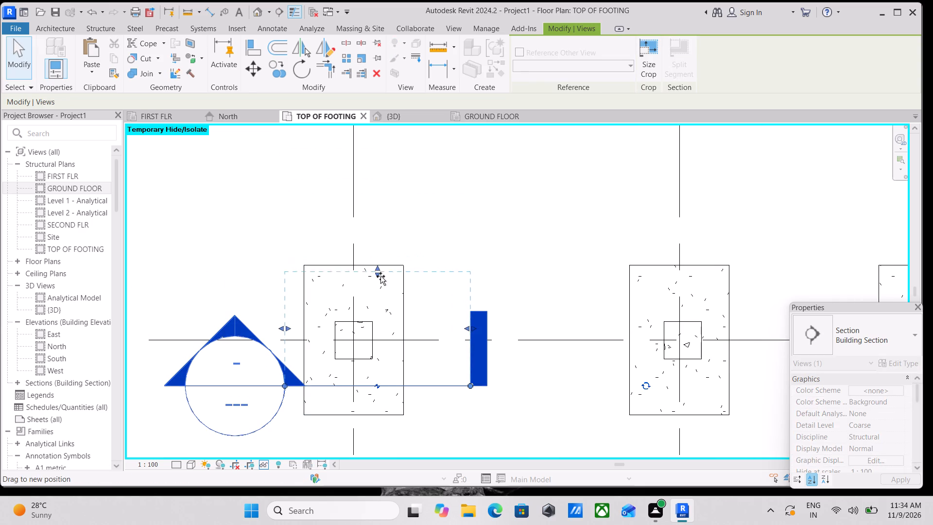
pyautogui.moveTo(380, 276); pyautogui.dragTo(380, 283)
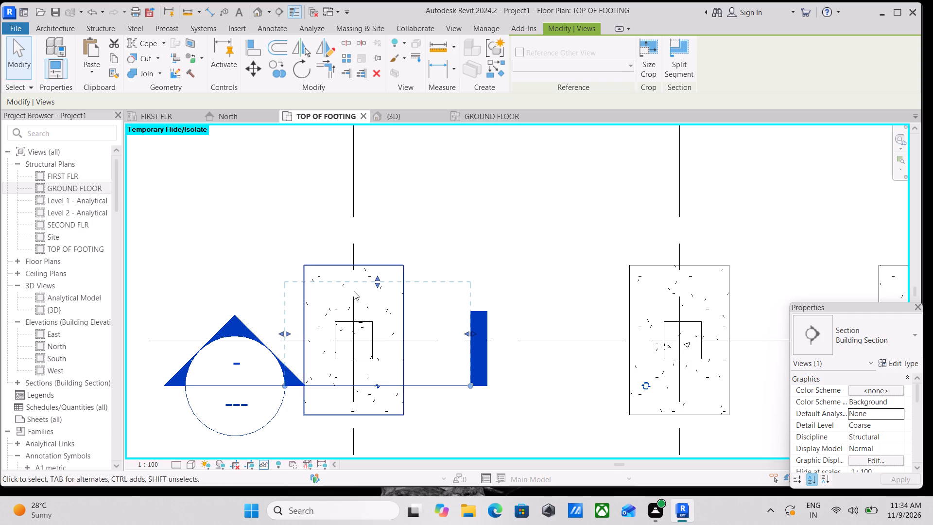
pyautogui.moveTo(377, 283); pyautogui.dragTo(380, 297)
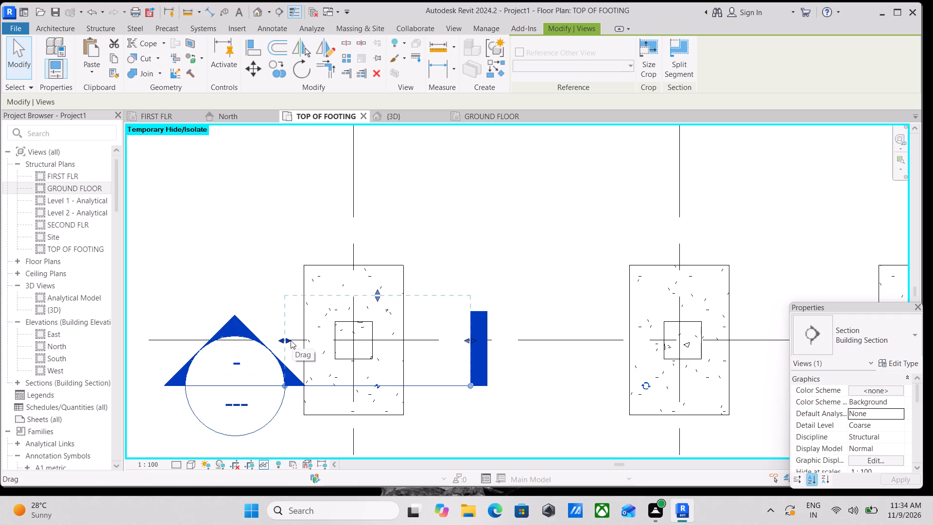
pyautogui.moveTo(288, 335); pyautogui.dragTo(307, 338)
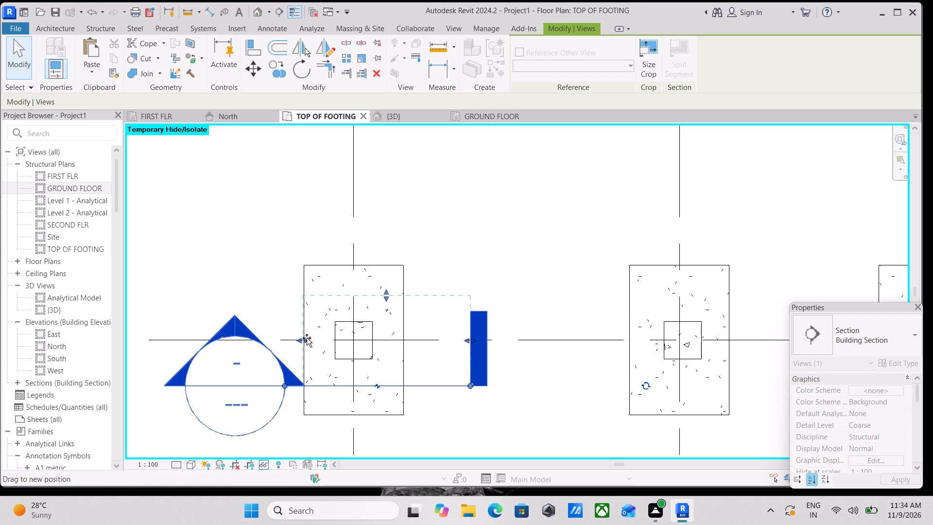
pyautogui.moveTo(307, 338); pyautogui.dragTo(301, 338)
pyautogui.moveTo(467, 339); pyautogui.dragTo(429, 344)
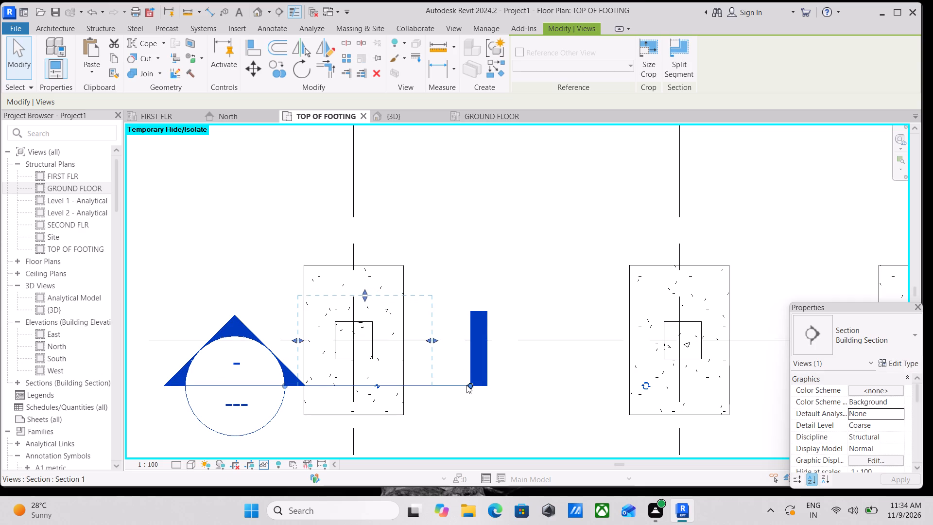
pyautogui.moveTo(470, 386); pyautogui.dragTo(442, 385)
pyautogui.moveTo(294, 340); pyautogui.dragTo(290, 340)
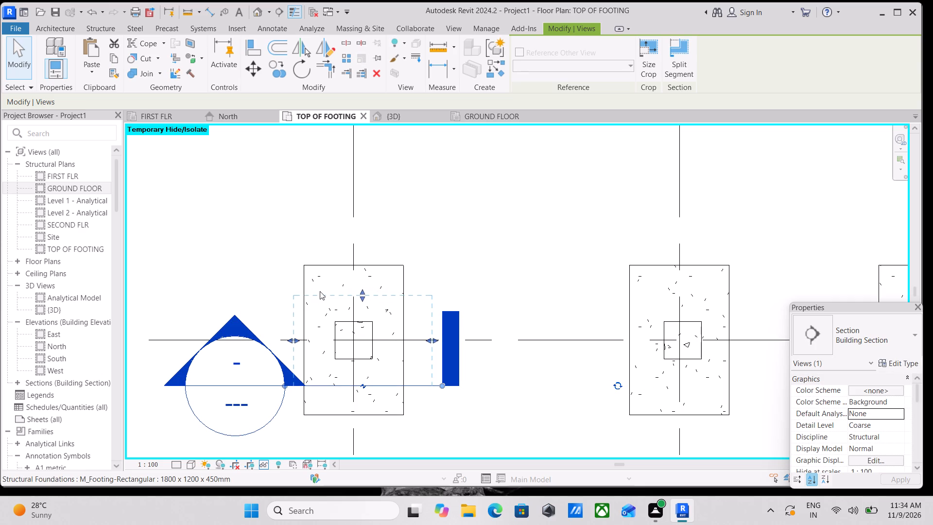
# Go to the section's view and lower the top of its crop region to just below the GROUND FLOOR level.
pyautogui.rightClick(320, 291)
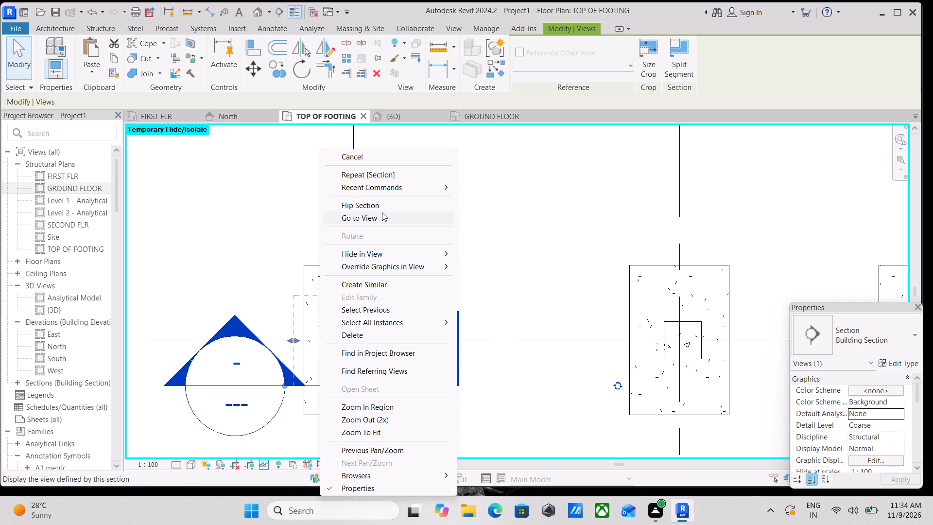
pyautogui.click(382, 212)
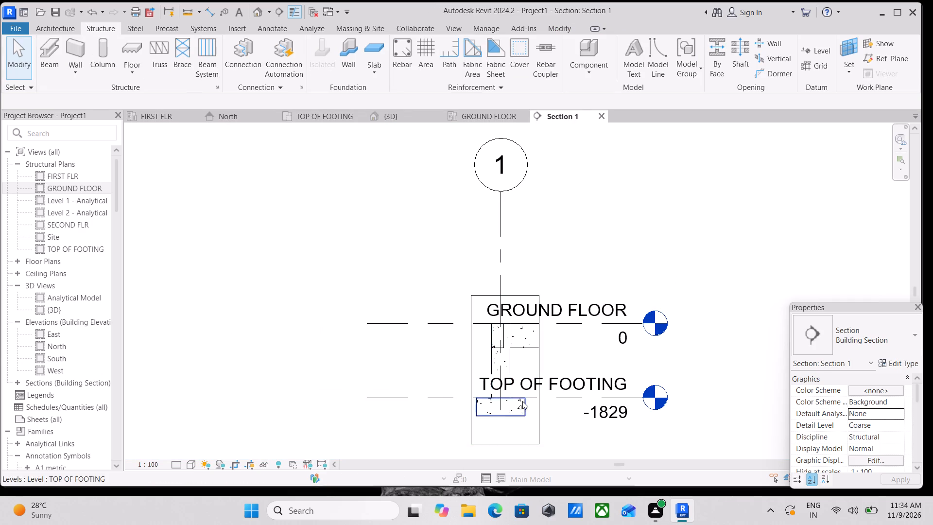
pyautogui.scroll(3, 522, 401)
pyautogui.click(461, 243)
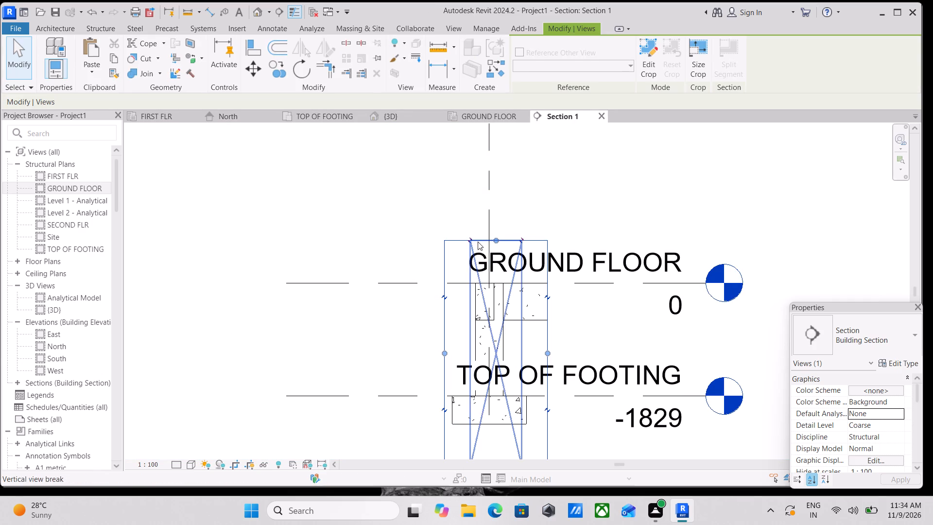
pyautogui.moveTo(495, 237); pyautogui.dragTo(505, 316)
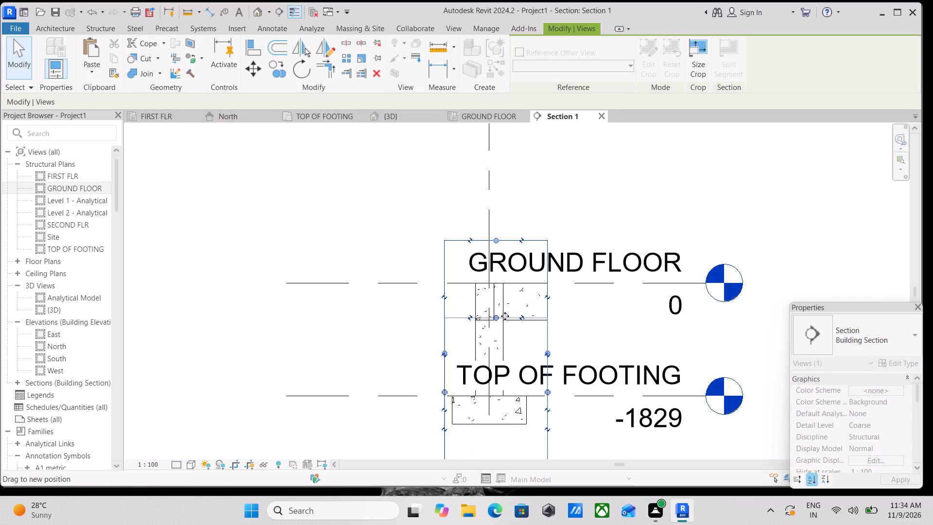
pyautogui.moveTo(505, 316); pyautogui.dragTo(505, 316)
pyautogui.scroll(3, 504, 348)
pyautogui.moveTo(504, 348); pyautogui.dragTo(519, 320, button='middle')
pyautogui.scroll(-4, 534, 312)
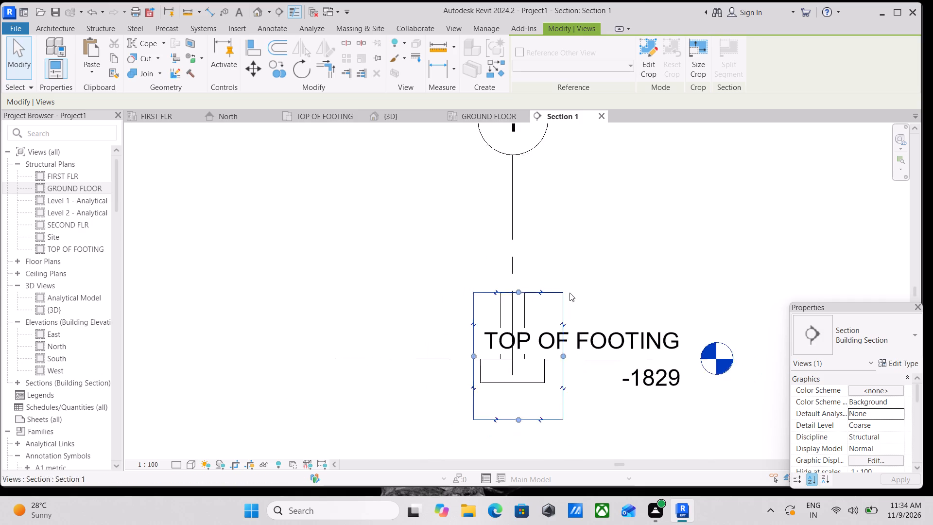
pyautogui.scroll(-2, 570, 293)
pyautogui.moveTo(570, 293); pyautogui.dragTo(474, 282, button='middle')
# Extend the TOP OF FOOTING level line in the section so its head and label sit well clear of the footing.
pyautogui.click(498, 335)
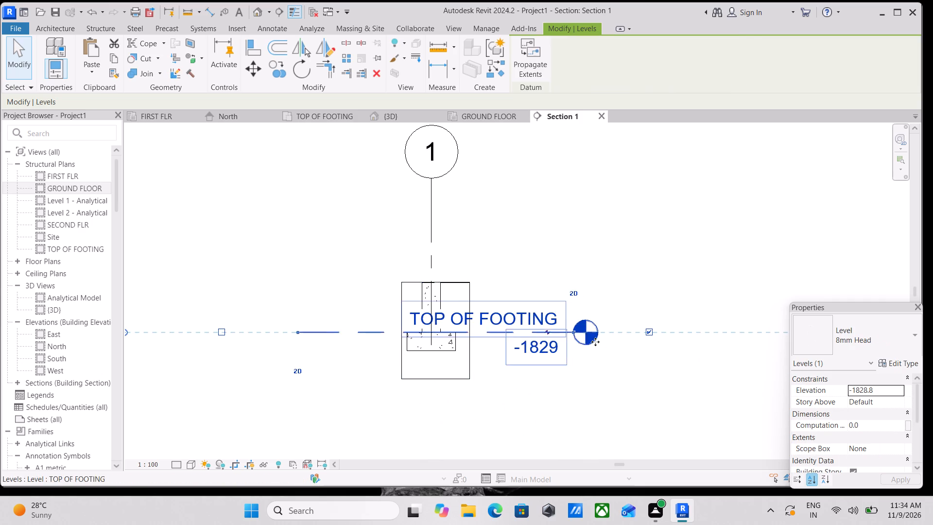
pyautogui.scroll(-2, 597, 342)
pyautogui.moveTo(597, 342); pyautogui.dragTo(509, 355, button='middle')
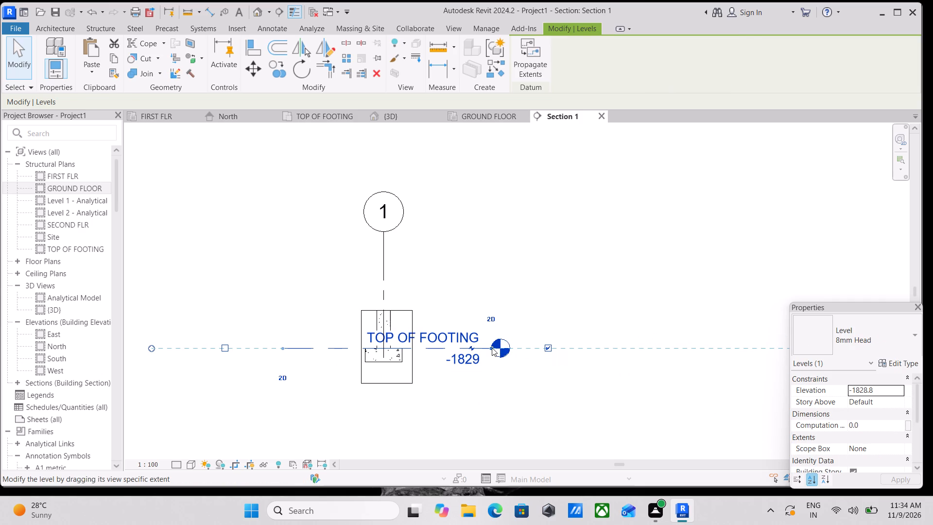
pyautogui.moveTo(492, 347); pyautogui.dragTo(744, 333)
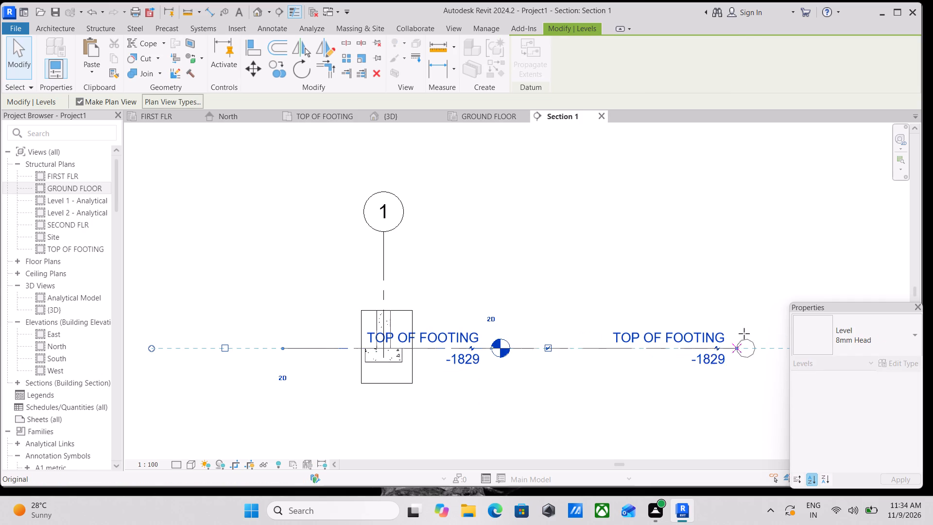
pyautogui.moveTo(744, 333); pyautogui.dragTo(753, 332)
pyautogui.scroll(4, 415, 359)
pyautogui.moveTo(339, 347); pyautogui.dragTo(468, 328, button='middle')
pyautogui.scroll(2, 468, 327)
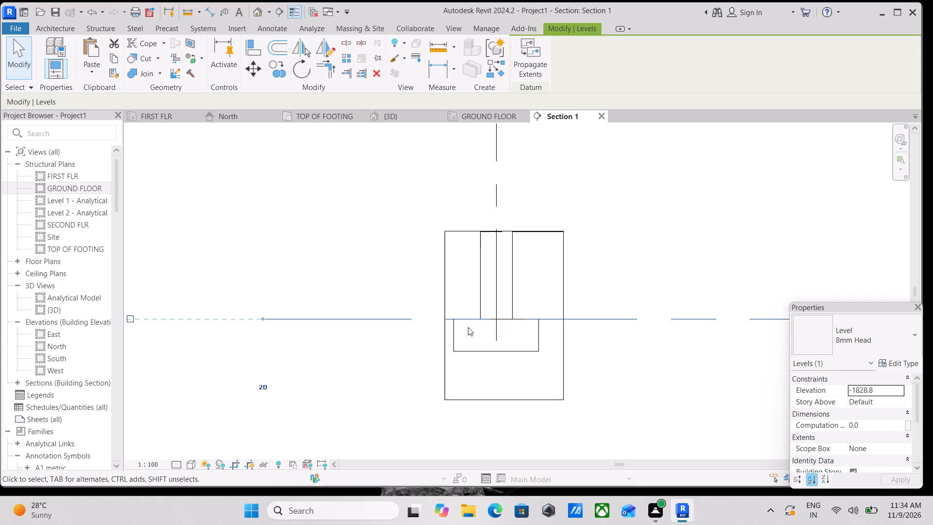
pyautogui.scroll(5, 468, 327)
pyautogui.scroll(-3, 528, 290)
pyautogui.press('Escape')
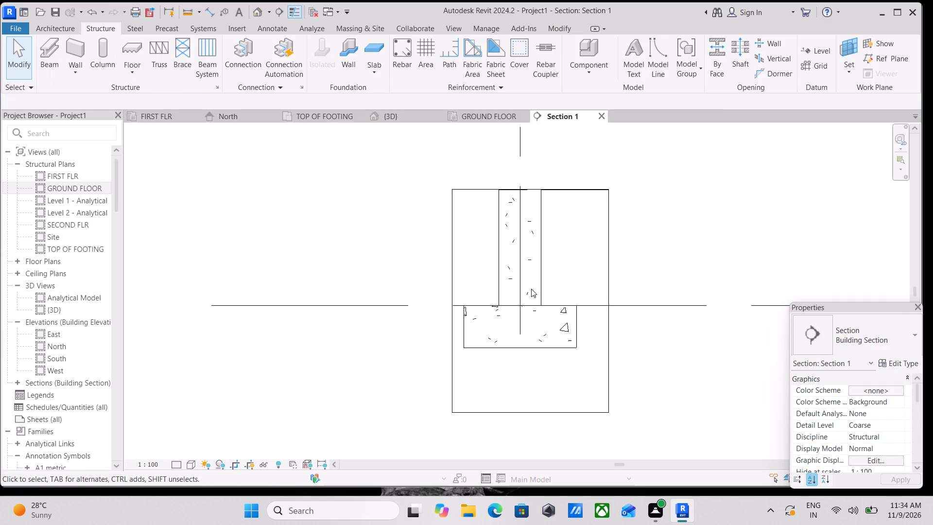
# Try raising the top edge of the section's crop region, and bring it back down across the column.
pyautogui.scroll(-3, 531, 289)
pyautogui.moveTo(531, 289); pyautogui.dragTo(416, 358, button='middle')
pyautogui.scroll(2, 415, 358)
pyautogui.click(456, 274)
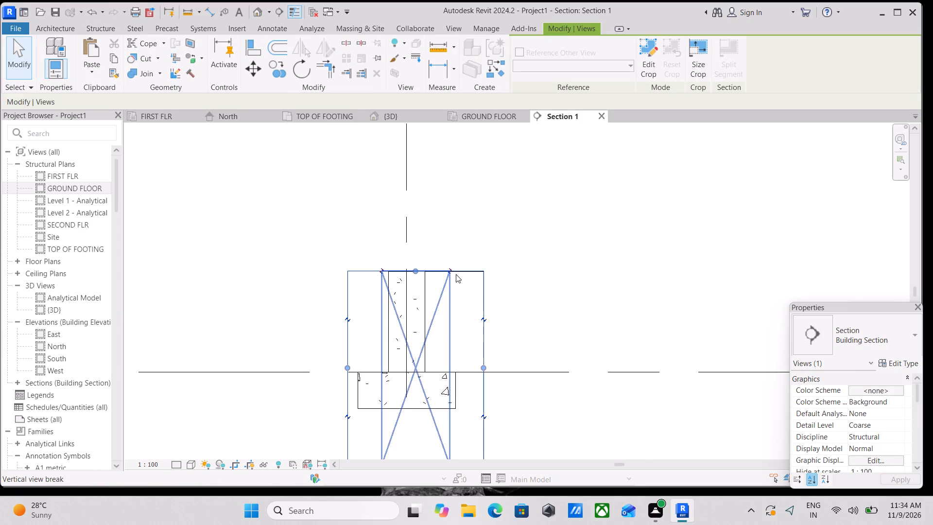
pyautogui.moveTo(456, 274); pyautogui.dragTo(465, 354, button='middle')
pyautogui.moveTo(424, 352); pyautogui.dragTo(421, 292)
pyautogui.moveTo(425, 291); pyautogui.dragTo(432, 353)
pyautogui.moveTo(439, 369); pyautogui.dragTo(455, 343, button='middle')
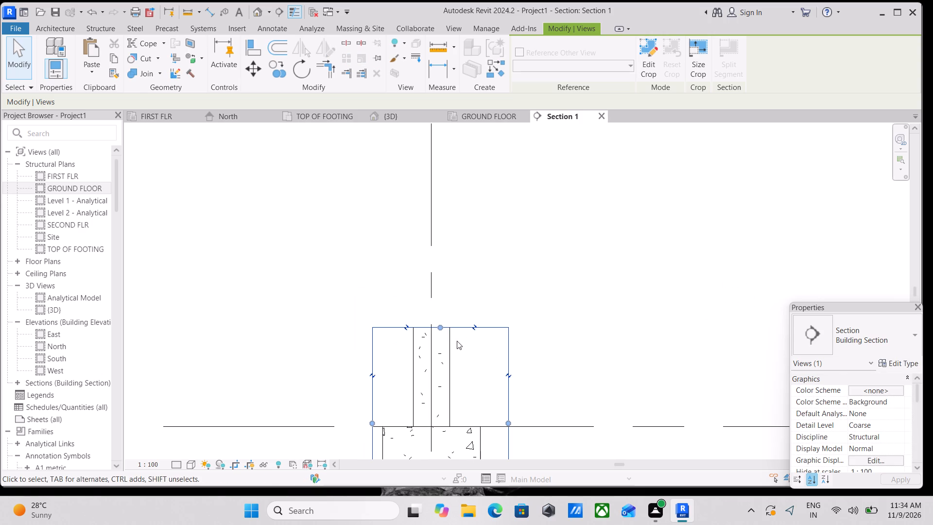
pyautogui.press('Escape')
# Start editing rebar cover, open the Rebar Cover Settings and review the listed cover types and their thicknesses.
pyautogui.scroll(-5, 457, 341)
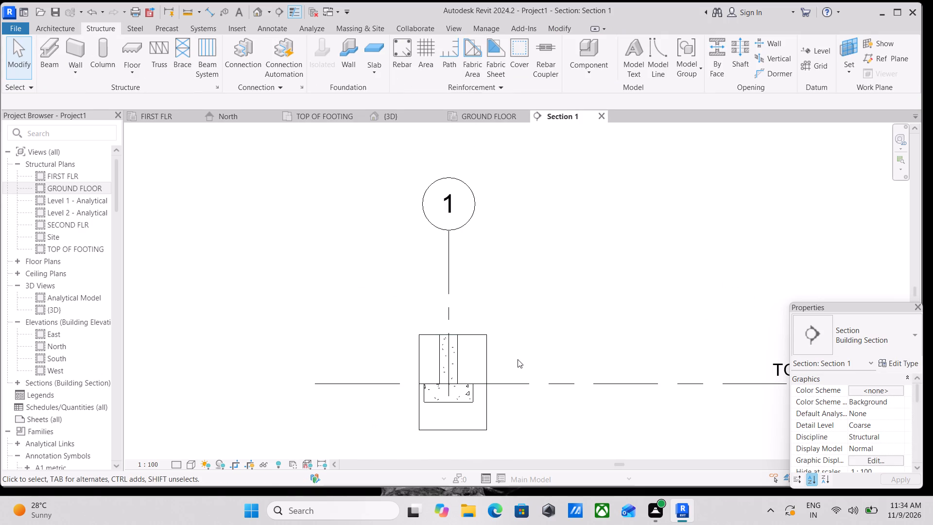
pyautogui.scroll(5, 493, 381)
pyautogui.scroll(3, 370, 384)
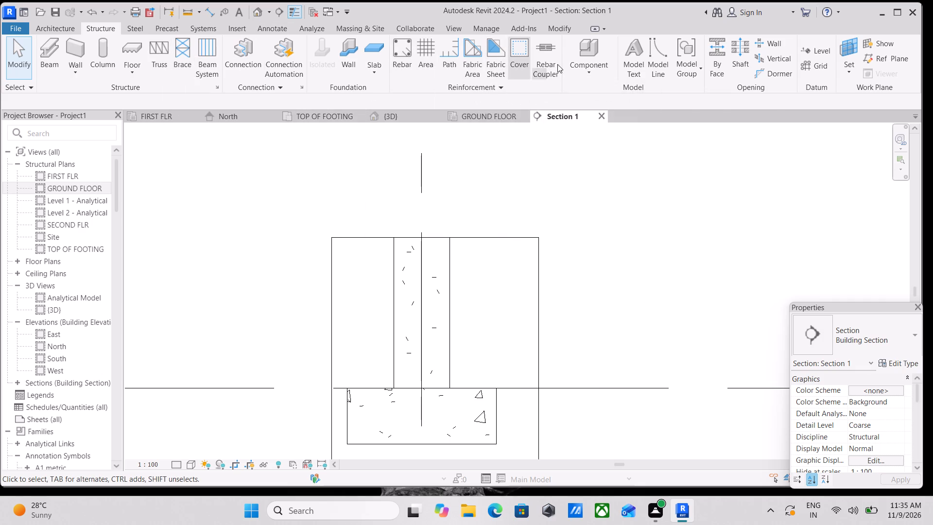
pyautogui.click(519, 56)
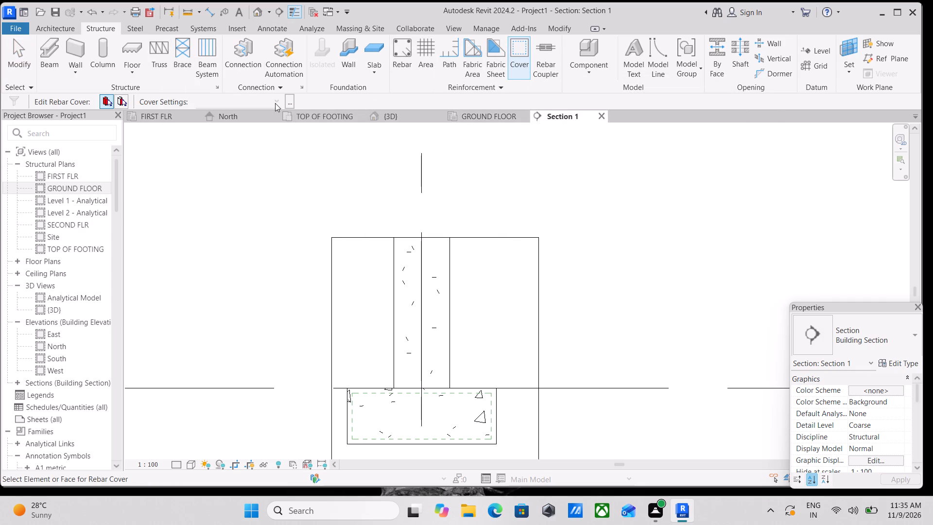
pyautogui.click(122, 101)
pyautogui.click(105, 101)
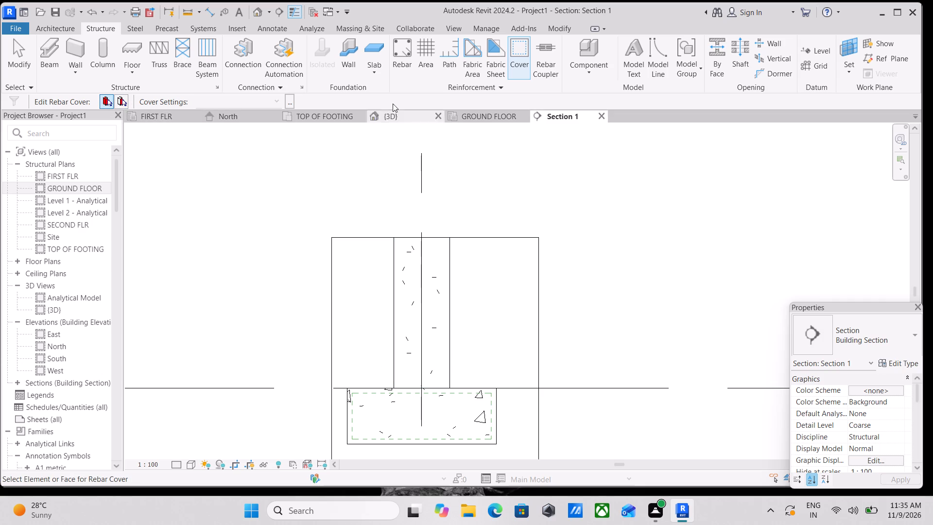
pyautogui.click(277, 103)
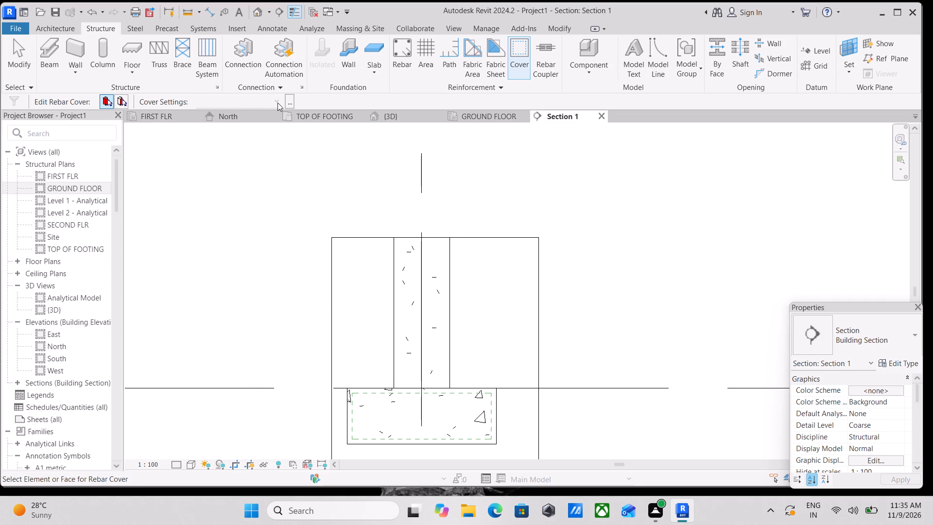
pyautogui.click(286, 103)
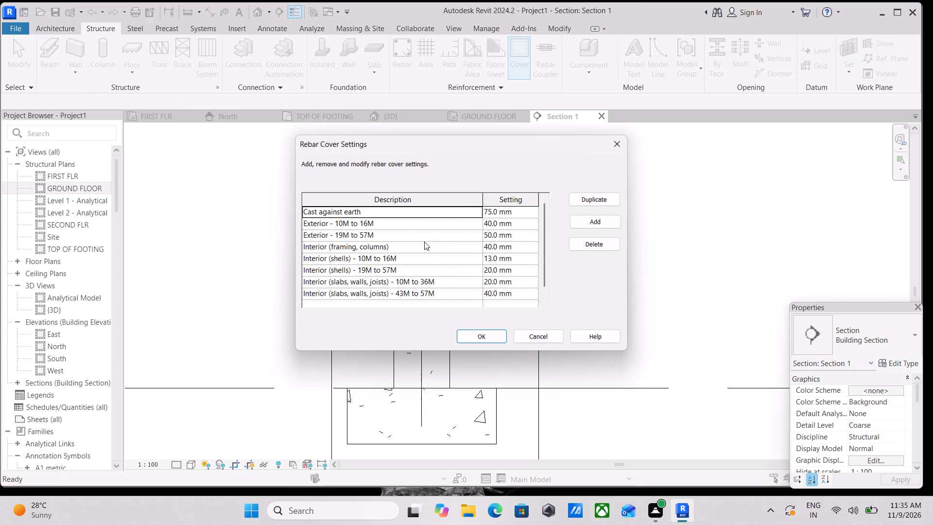
pyautogui.scroll(-2, 431, 246)
pyautogui.click(513, 268)
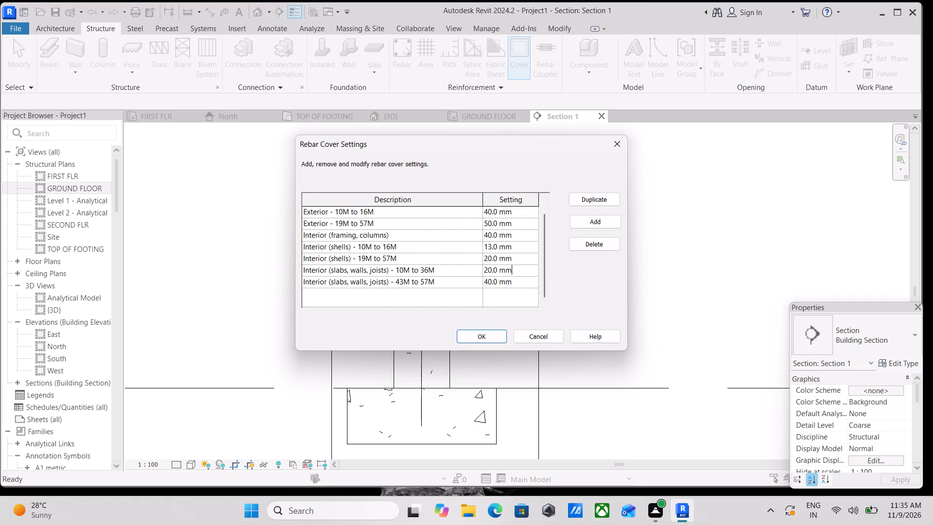
pyautogui.click(426, 268)
pyautogui.click(489, 267)
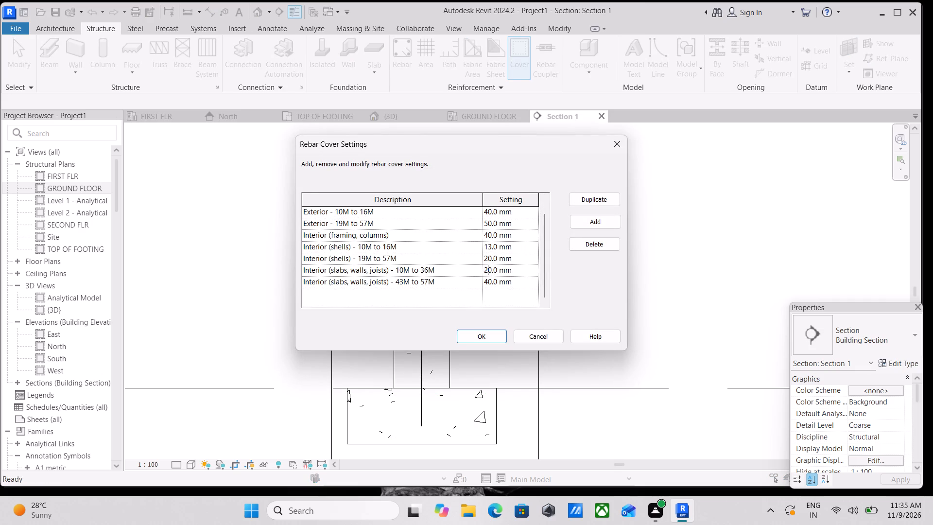
pyautogui.click(494, 257)
pyautogui.click(333, 212)
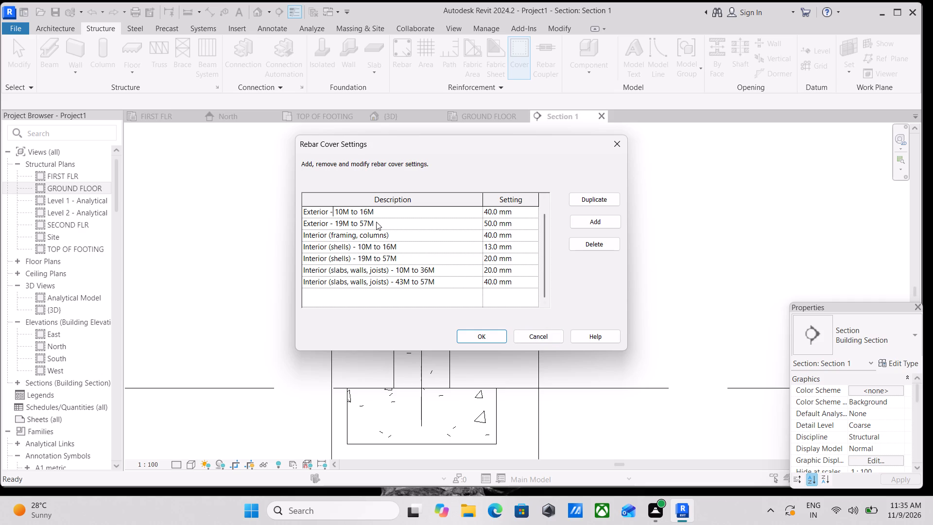
pyautogui.click(380, 220)
pyautogui.click(466, 243)
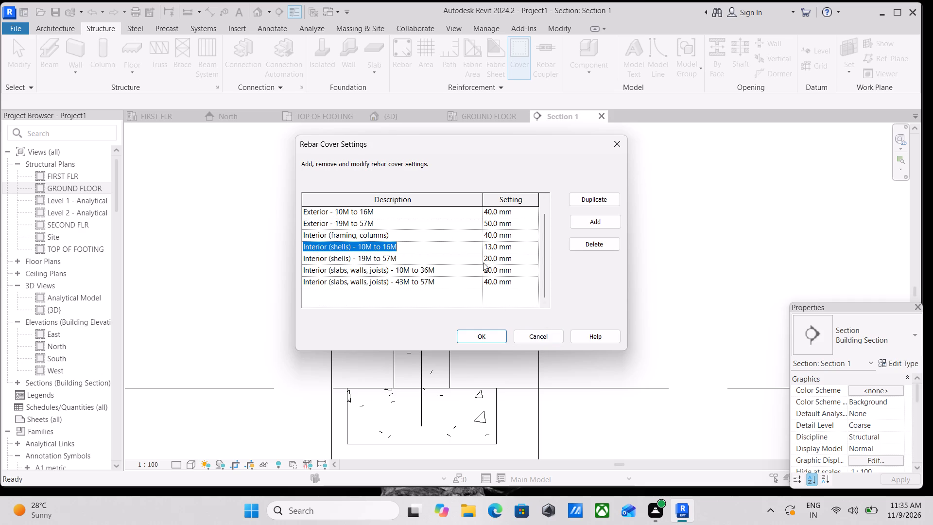
pyautogui.click(483, 257)
pyautogui.scroll(-3, 363, 271)
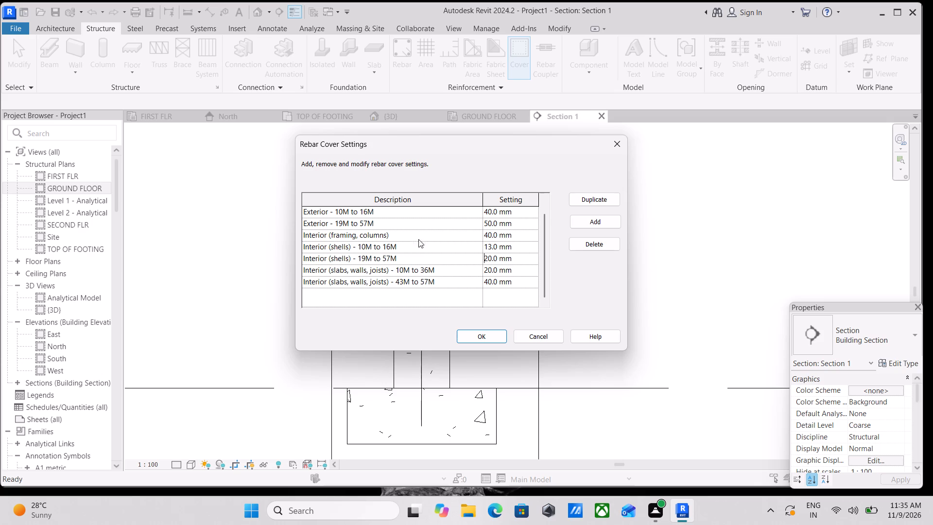
# Add a new rebar cover type named FOUNDATION COVER with a setting of 30 mm.
pyautogui.click(597, 226)
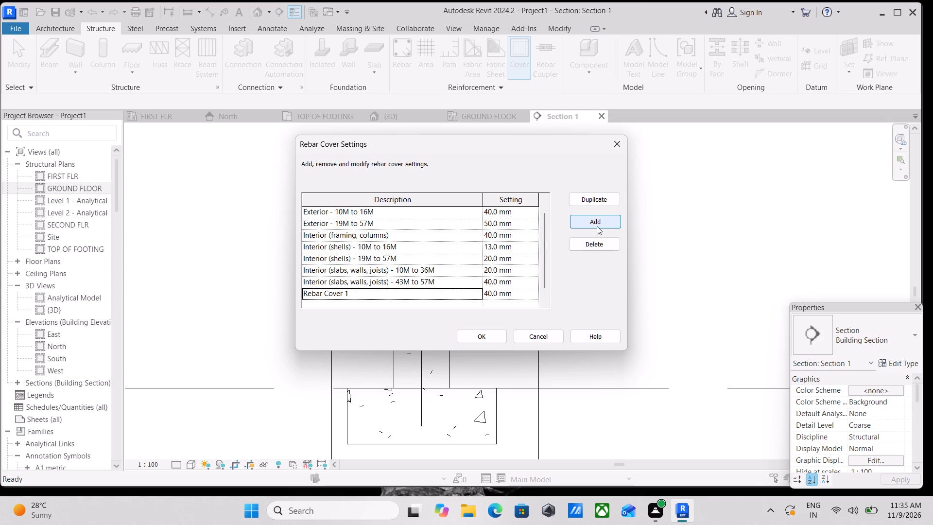
pyautogui.click(361, 291)
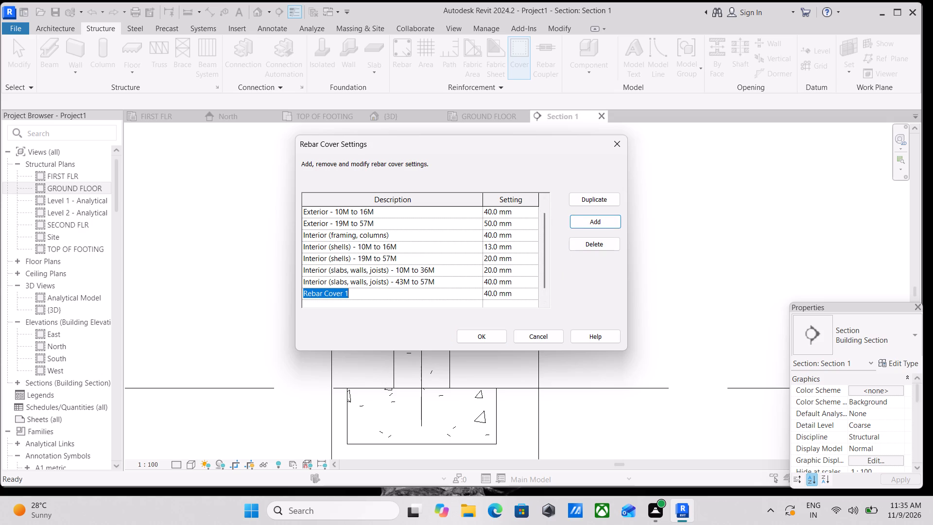
pyautogui.write('FOUNDA')
pyautogui.write('TION')
pyautogui.press('space')
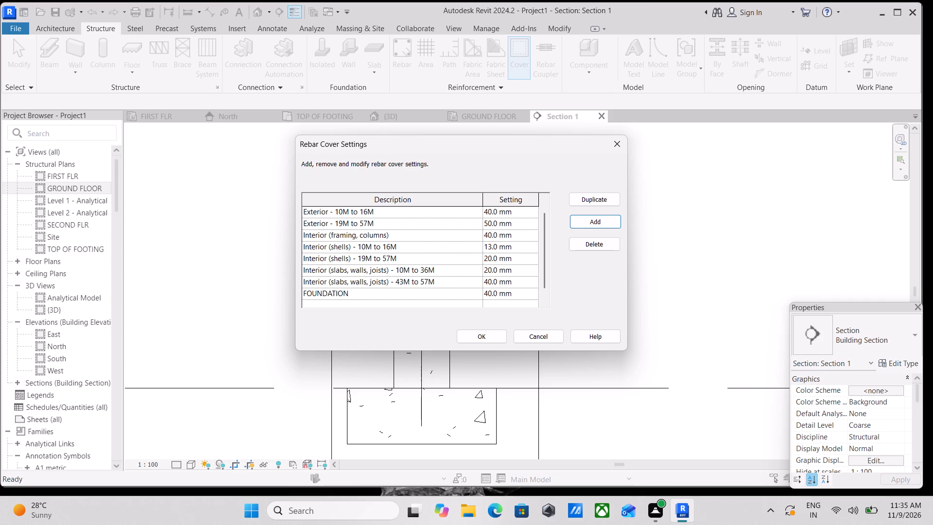
pyautogui.write('COVER')
pyautogui.click(525, 296)
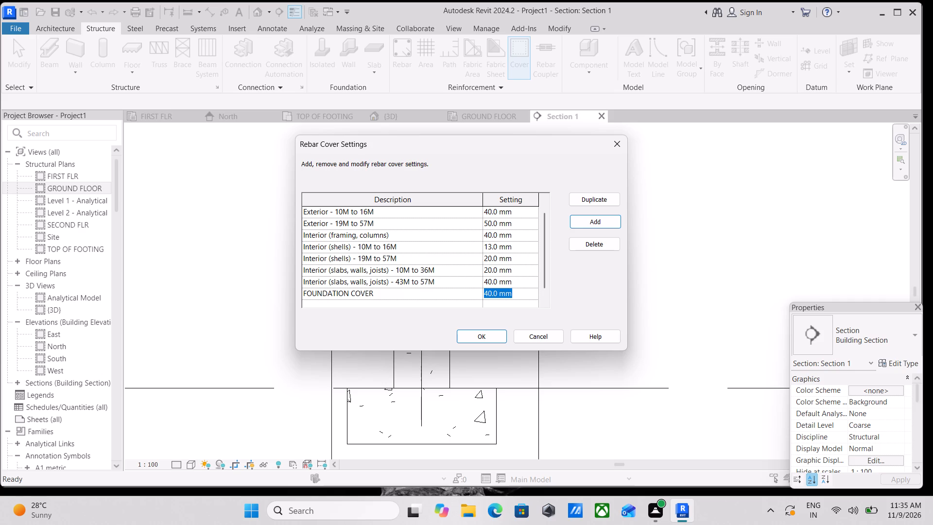
pyautogui.write('30')
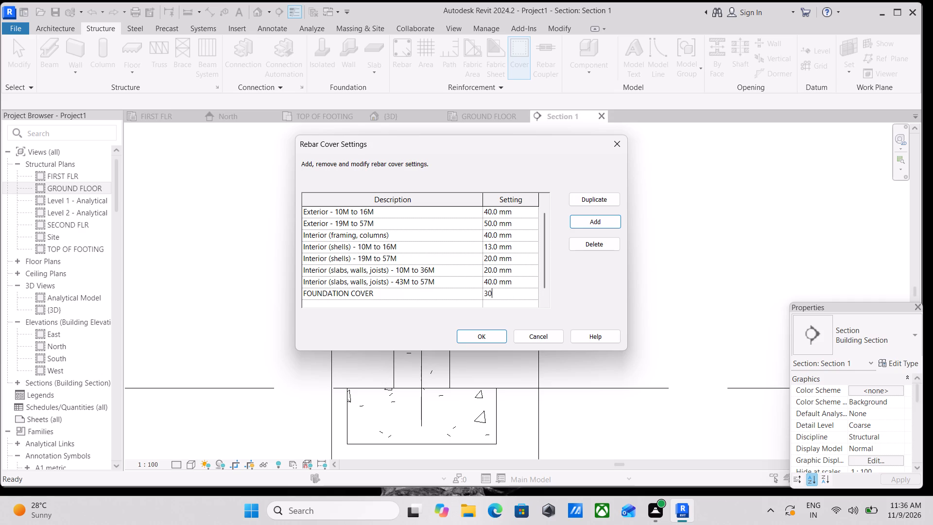
pyautogui.write('MM')
pyautogui.click(490, 333)
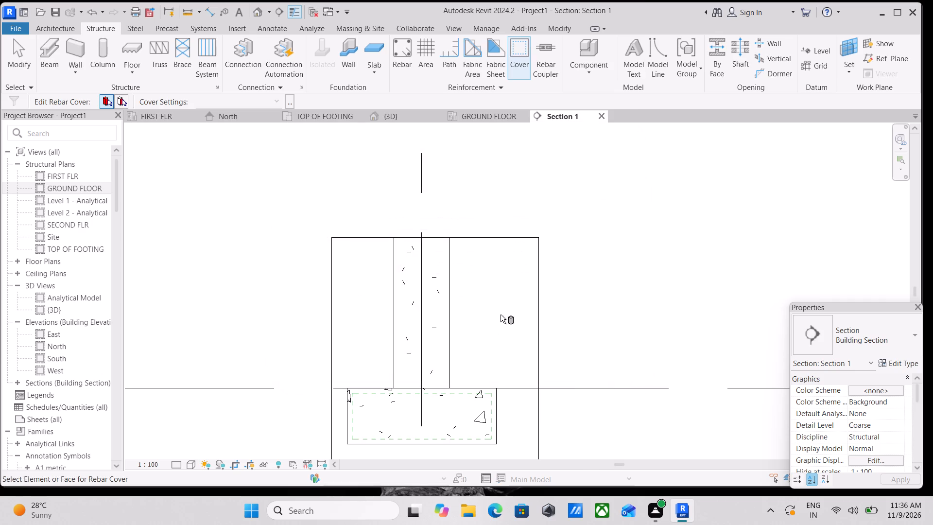
# Assign the FOUNDATION COVER <30 mm> rebar cover type to the whole footing in the section.
pyautogui.click(279, 100)
pyautogui.click(107, 97)
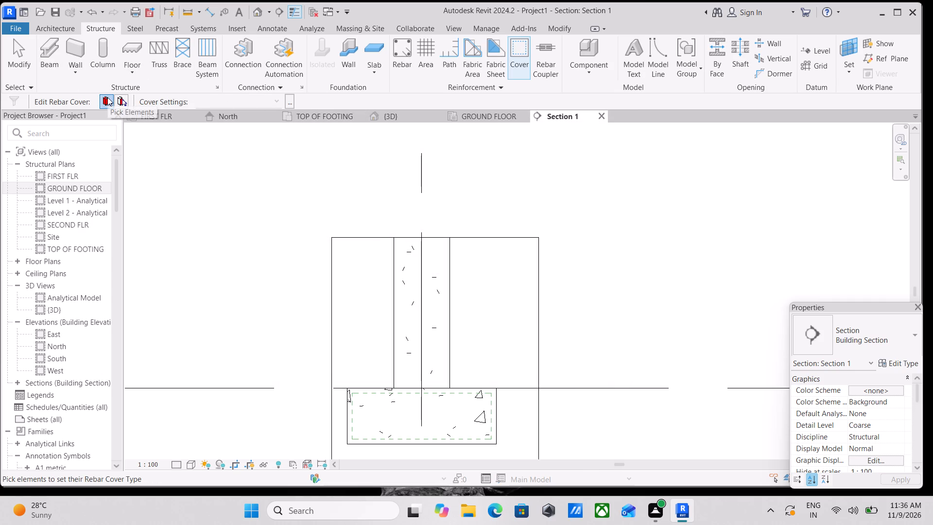
pyautogui.scroll(1, 358, 392)
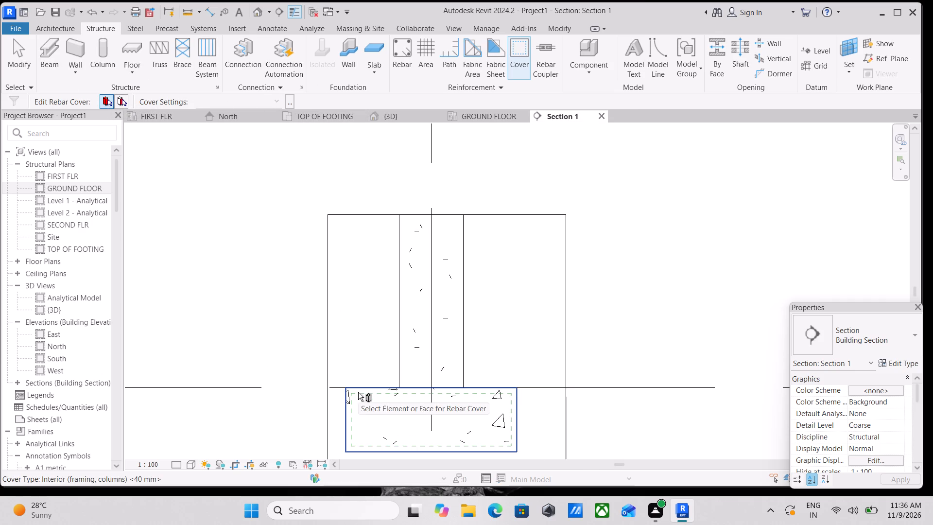
pyautogui.click(358, 392)
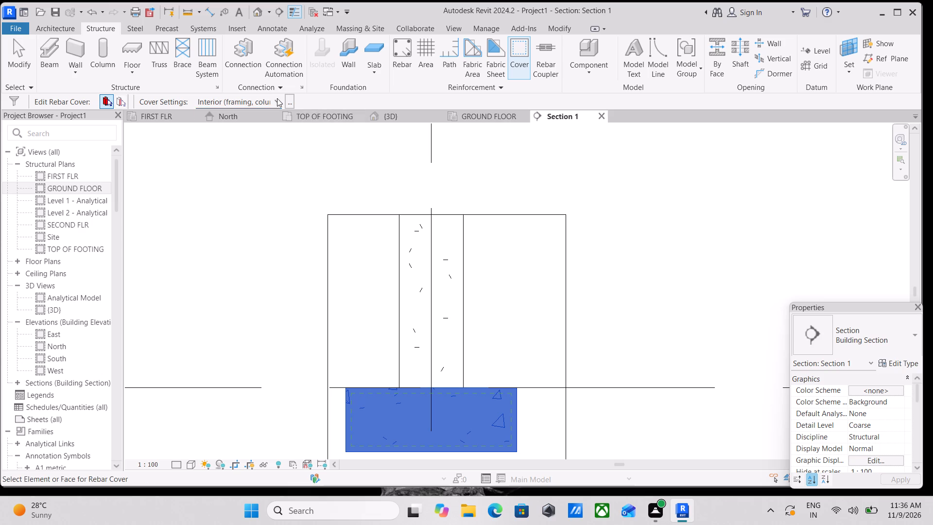
pyautogui.click(277, 98)
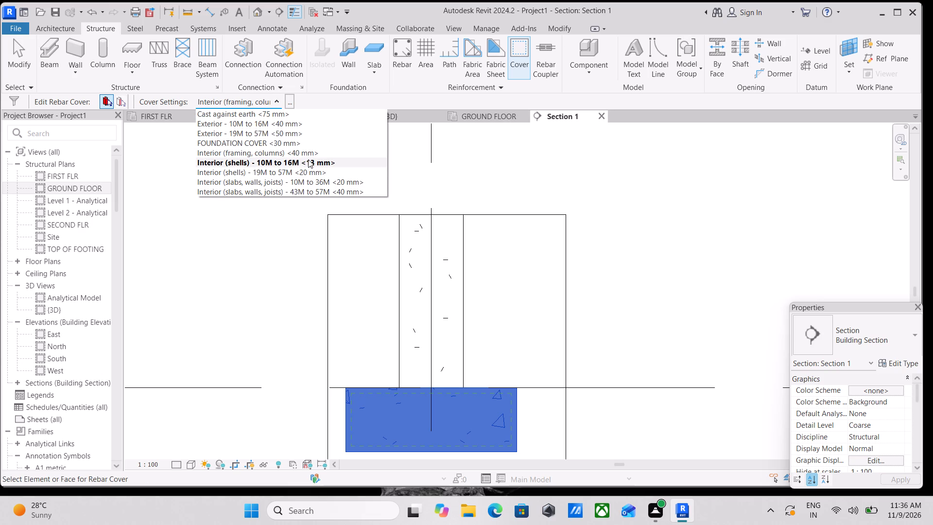
pyautogui.click(283, 141)
pyautogui.scroll(3, 506, 385)
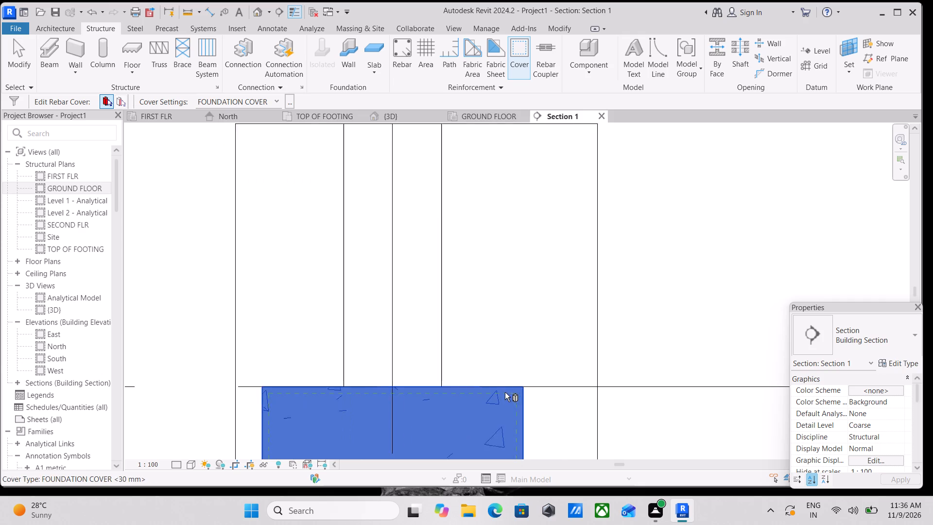
pyautogui.scroll(1, 505, 392)
pyautogui.press('Escape')
# Place a 13M rebar of shape M_02 along the bottom of the footing, inside its cover line, with its ends turned up.
pyautogui.scroll(2, 532, 392)
pyautogui.scroll(-3, 533, 386)
pyautogui.moveTo(544, 373); pyautogui.dragTo(597, 324, button='middle')
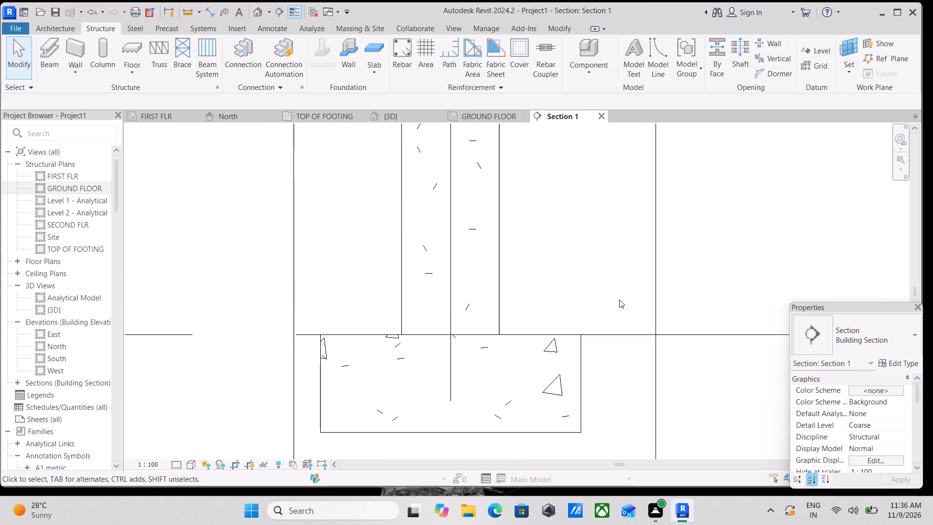
pyautogui.click(399, 55)
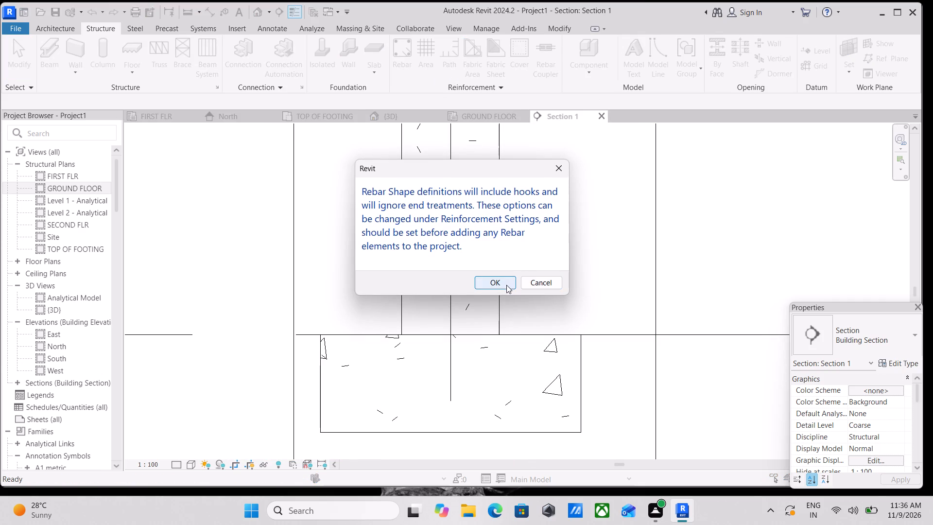
pyautogui.click(503, 281)
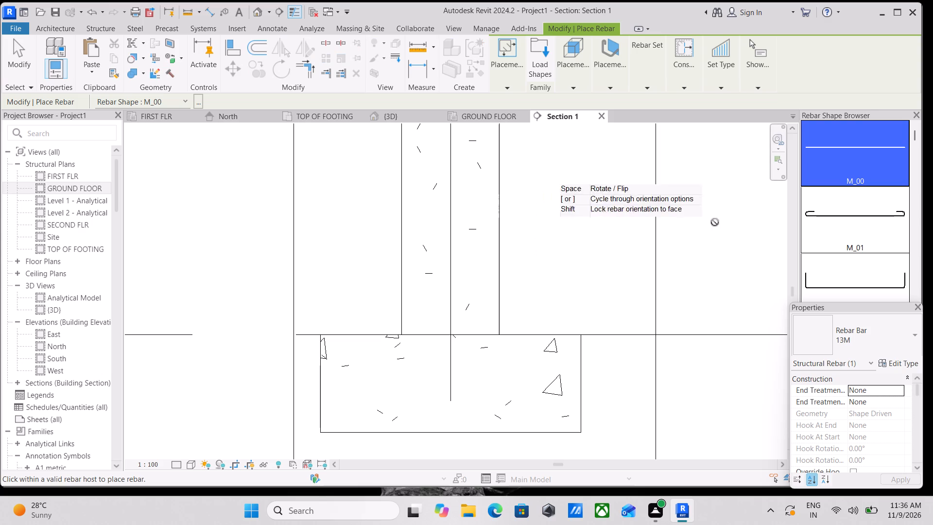
pyautogui.scroll(-1, 849, 272)
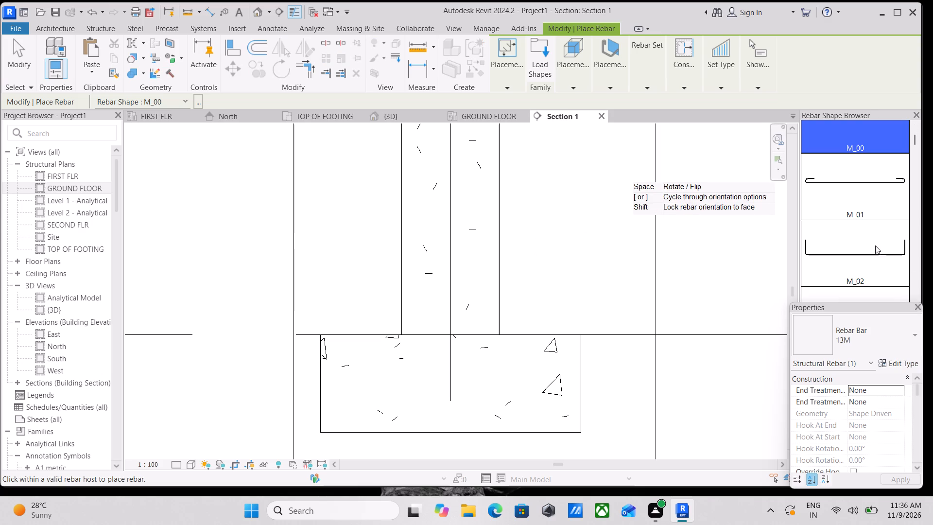
pyautogui.click(878, 248)
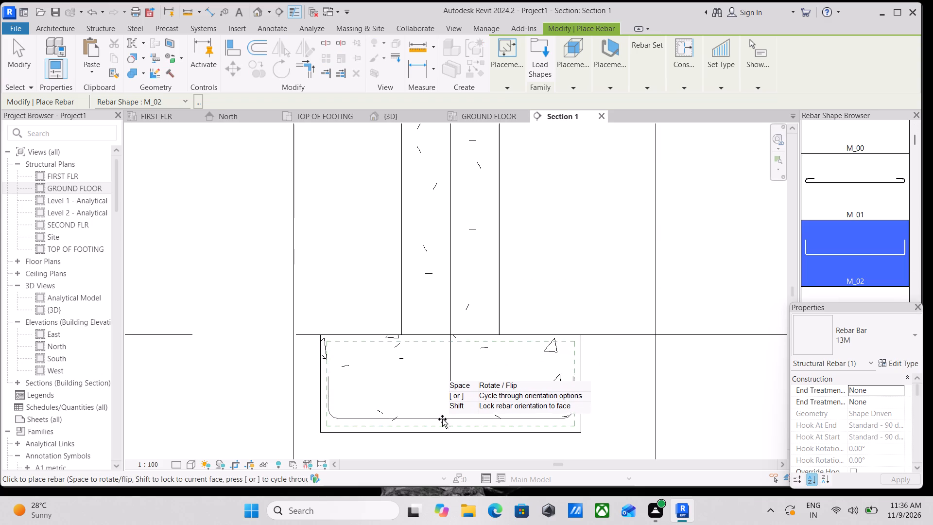
pyautogui.scroll(4, 443, 419)
pyautogui.moveTo(451, 419); pyautogui.dragTo(493, 367, button='middle')
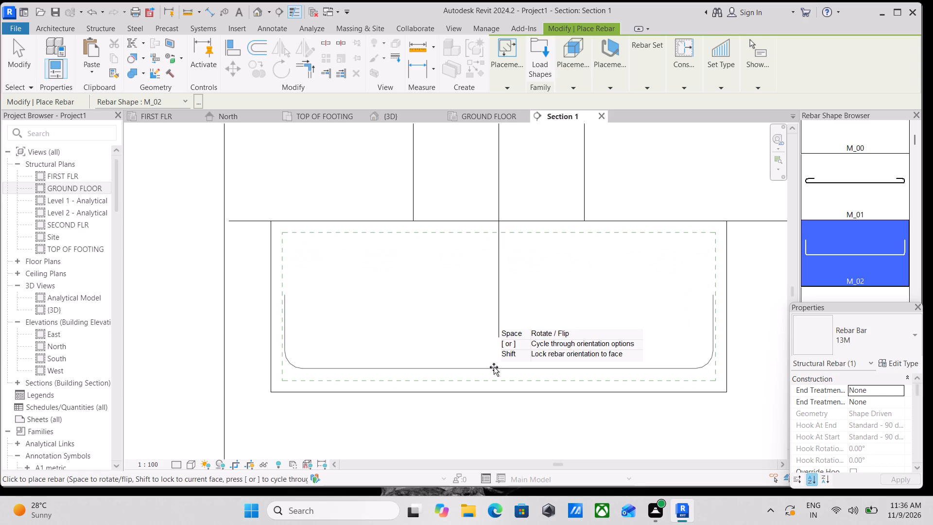
pyautogui.scroll(2, 494, 367)
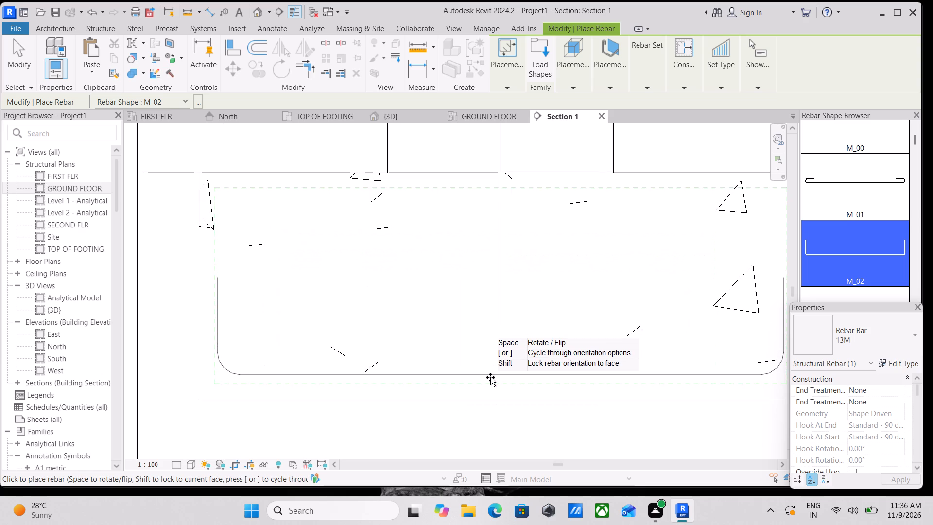
pyautogui.moveTo(492, 365); pyautogui.dragTo(493, 352, button='middle')
pyautogui.scroll(1, 492, 353)
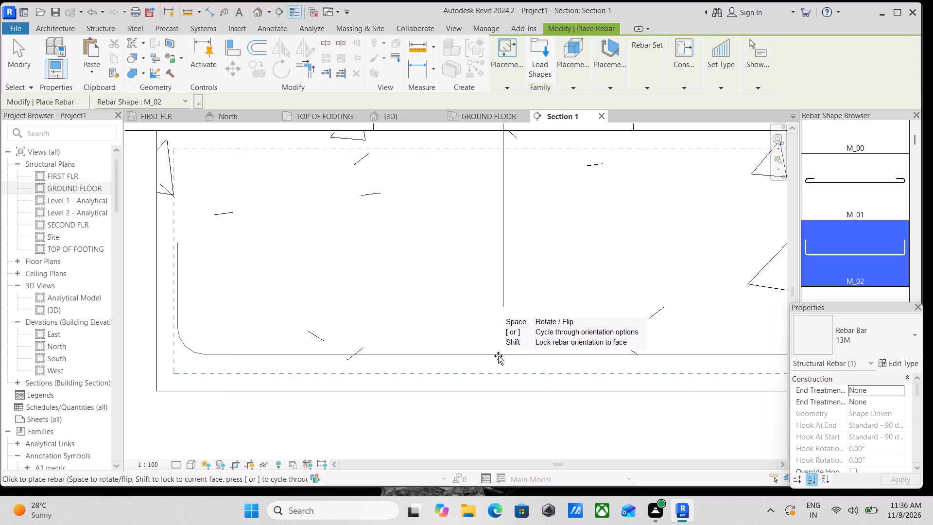
pyautogui.scroll(-1, 498, 356)
pyautogui.moveTo(498, 356); pyautogui.dragTo(461, 356, button='middle')
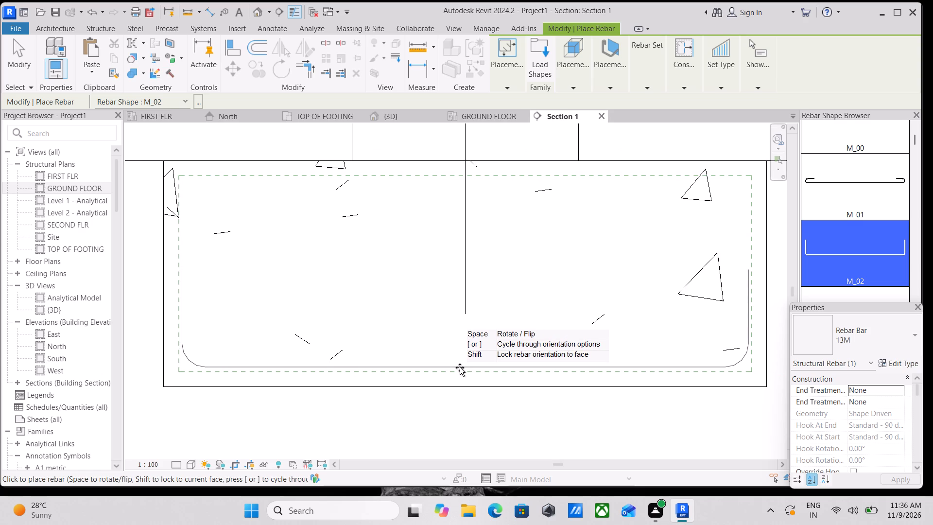
pyautogui.click(460, 367)
pyautogui.moveTo(464, 206); pyautogui.dragTo(464, 223, button='middle')
pyautogui.scroll(-1, 464, 206)
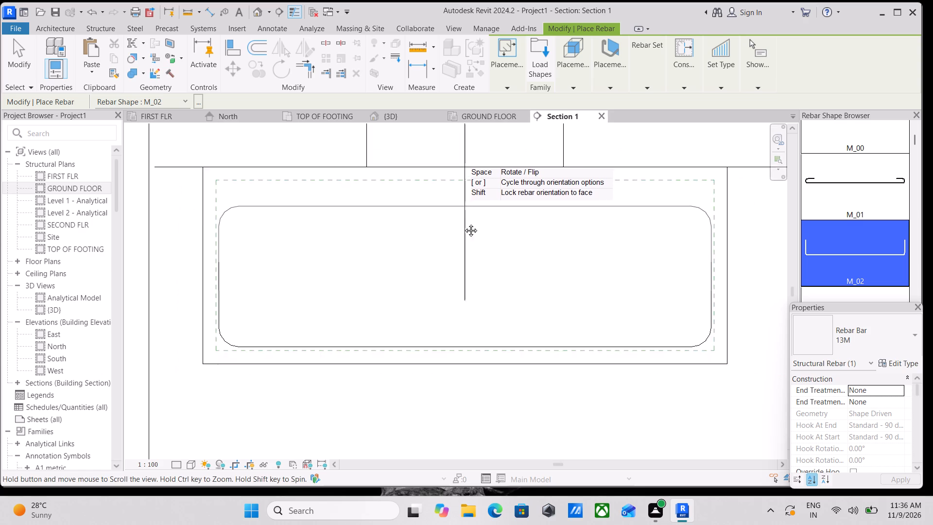
# Place a 13M rebar of shape M_02 along the top of the footing, inside its cover line, with its ends turned down.
pyautogui.moveTo(464, 223); pyautogui.dragTo(464, 282, button='middle')
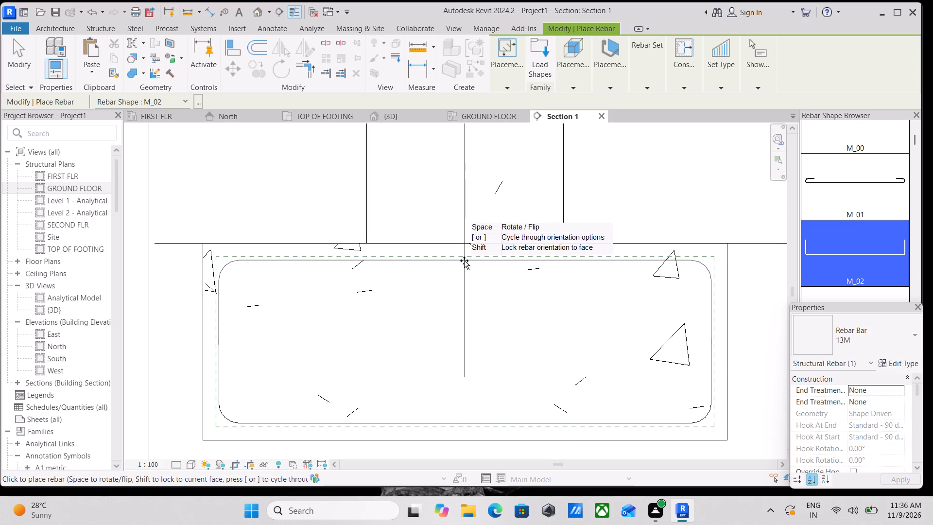
pyautogui.click(464, 261)
pyautogui.press('Escape')
pyautogui.press('Escape')
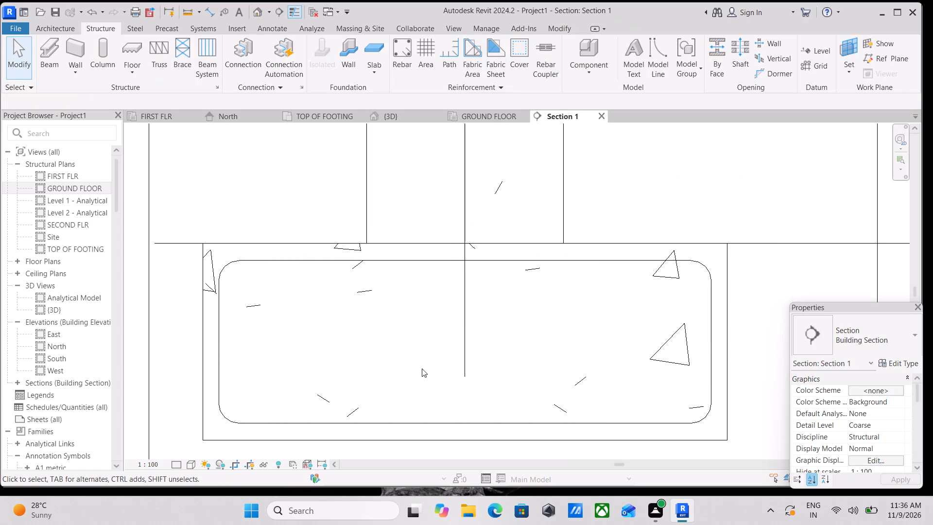
pyautogui.press('Escape')
# Set the section view's detail level to Fine.
pyautogui.moveTo(382, 423); pyautogui.dragTo(377, 423)
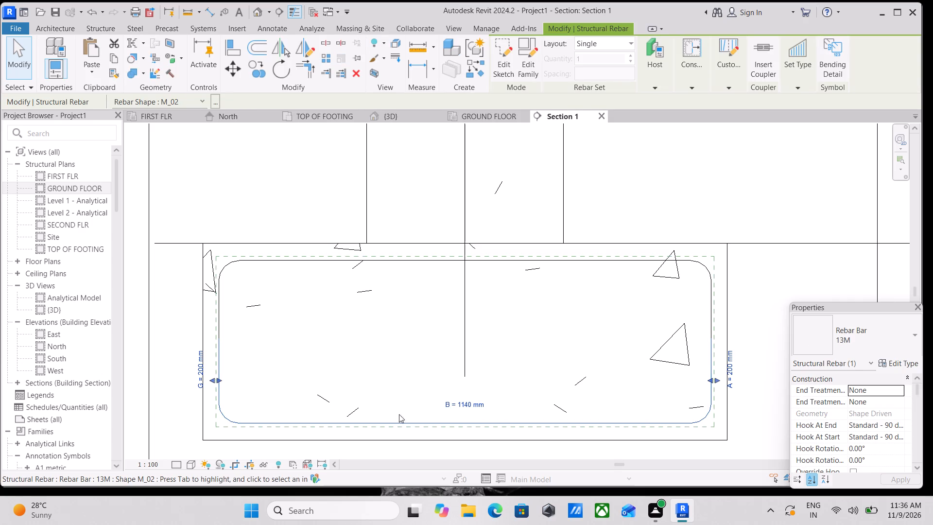
pyautogui.click(194, 462)
pyautogui.click(172, 464)
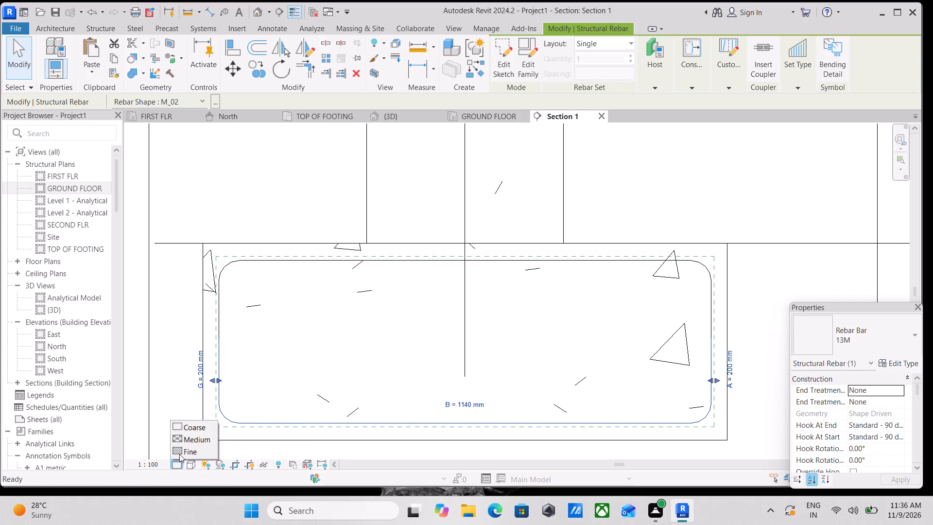
pyautogui.click(179, 454)
# Pull both upturned ends of the bottom bar inward, inside the top bar's legs, to shorten segment B to 1100 mm.
pyautogui.scroll(-1, 307, 363)
pyautogui.moveTo(307, 363); pyautogui.dragTo(300, 379, button='middle')
pyautogui.click(222, 382)
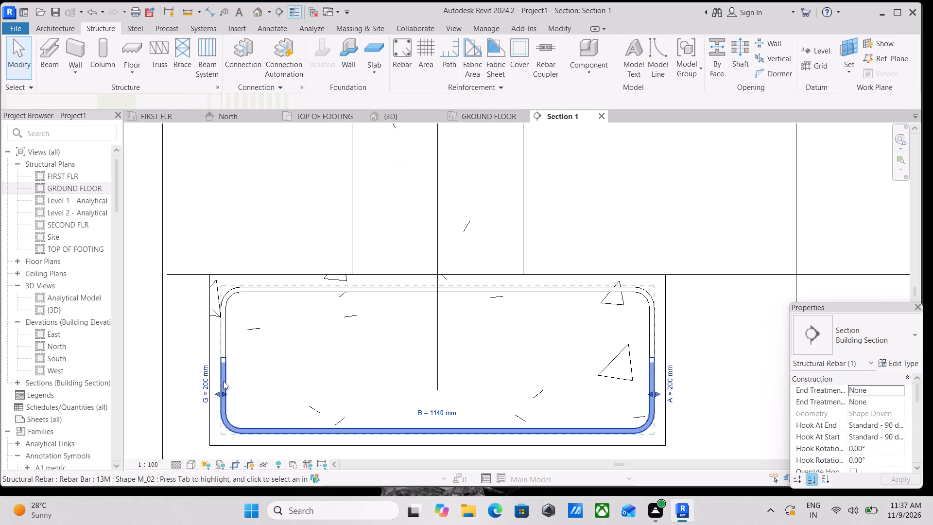
pyautogui.scroll(4, 220, 387)
pyautogui.moveTo(228, 398); pyautogui.dragTo(236, 400)
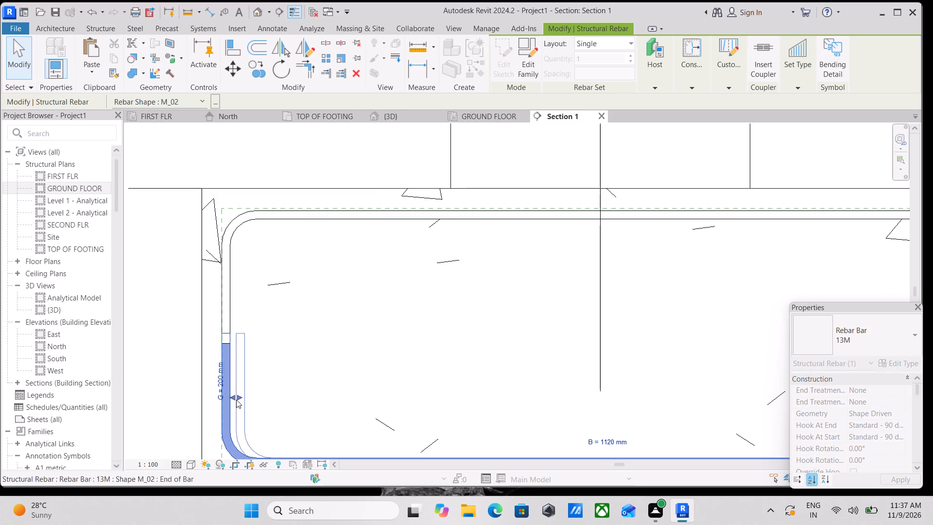
pyautogui.moveTo(328, 358); pyautogui.dragTo(150, 362, button='middle')
pyautogui.scroll(1, 150, 362)
pyautogui.scroll(-5, 370, 332)
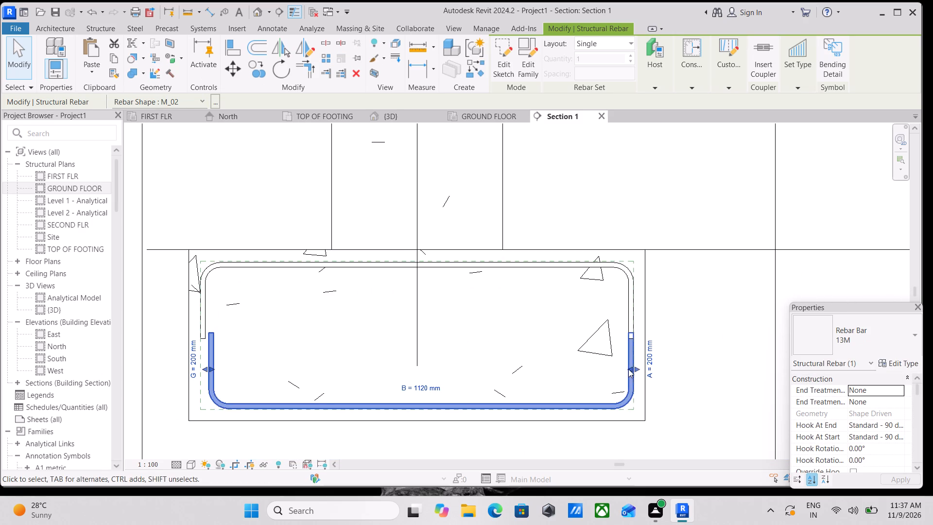
pyautogui.click(628, 368)
pyautogui.scroll(-1, 542, 344)
pyautogui.moveTo(542, 344); pyautogui.dragTo(542, 358, button='middle')
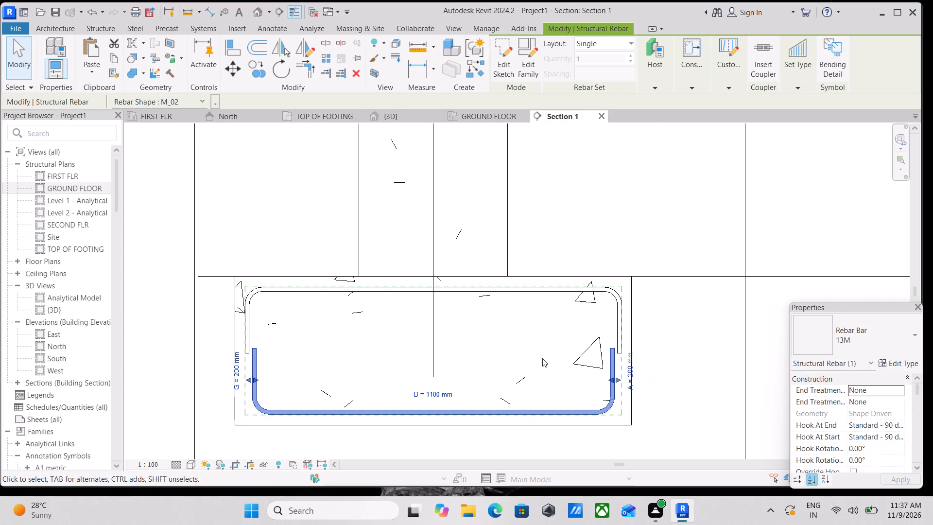
pyautogui.press('Escape')
# Set the top footing bar's layout to Maximum Spacing with a spacing of 120 mm.
pyautogui.click(538, 287)
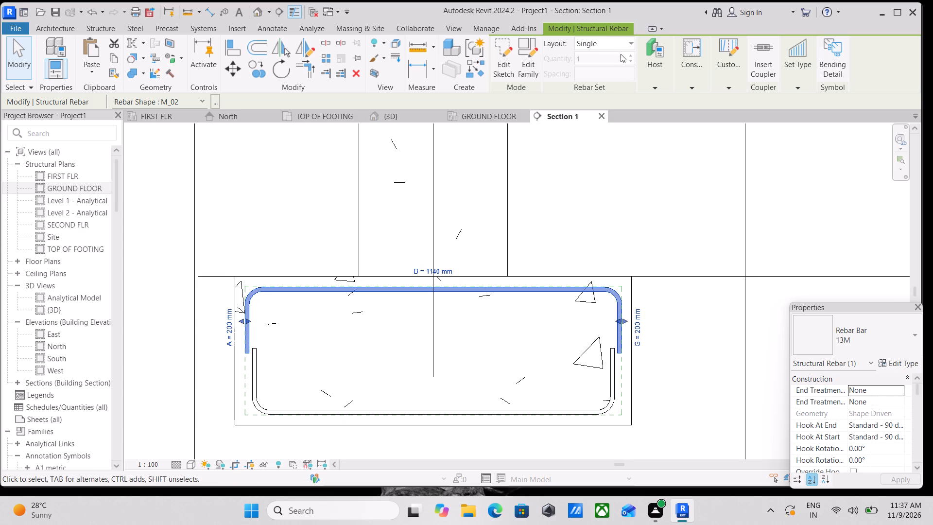
pyautogui.click(630, 42)
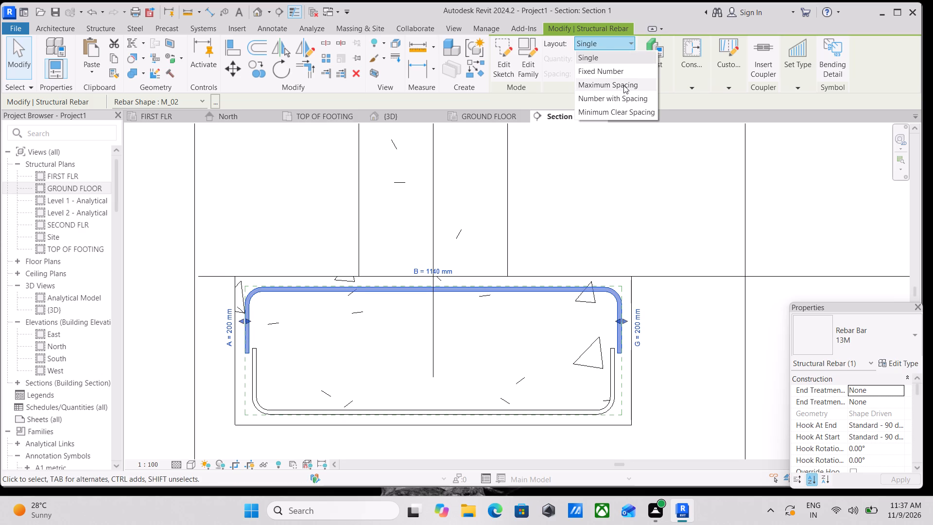
pyautogui.click(623, 85)
pyautogui.moveTo(639, 70); pyautogui.dragTo(581, 78)
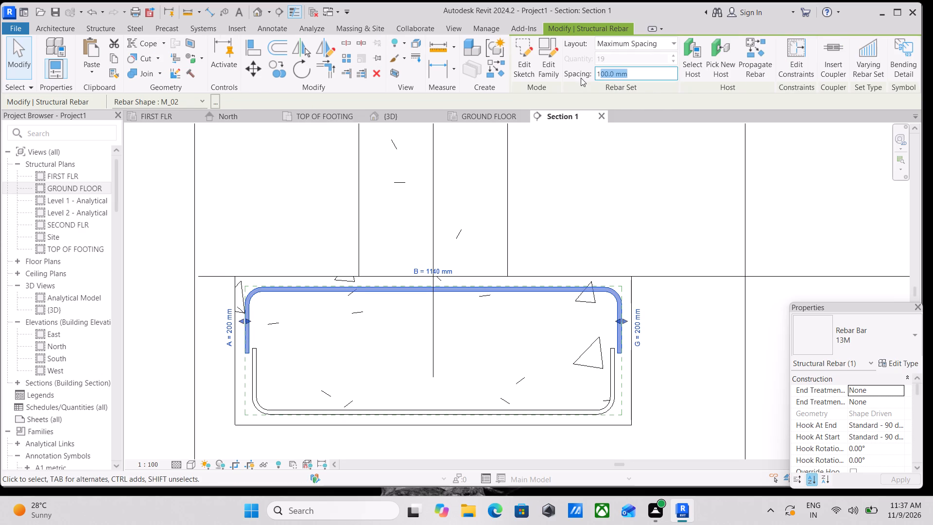
pyautogui.moveTo(581, 78); pyautogui.dragTo(577, 78)
pyautogui.write('12')
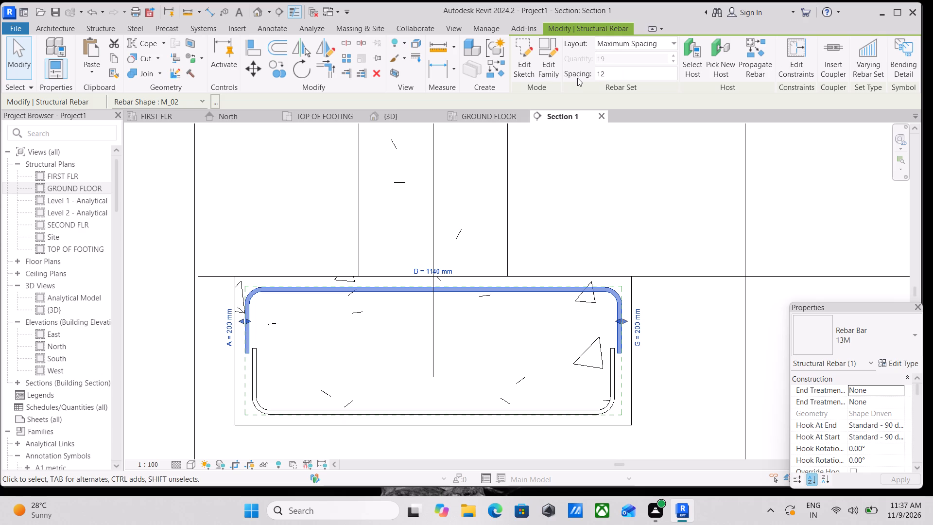
pyautogui.press('BackSpace')
pyautogui.press('2')
pyautogui.press('0')
pyautogui.write('MM')
pyautogui.press('Return')
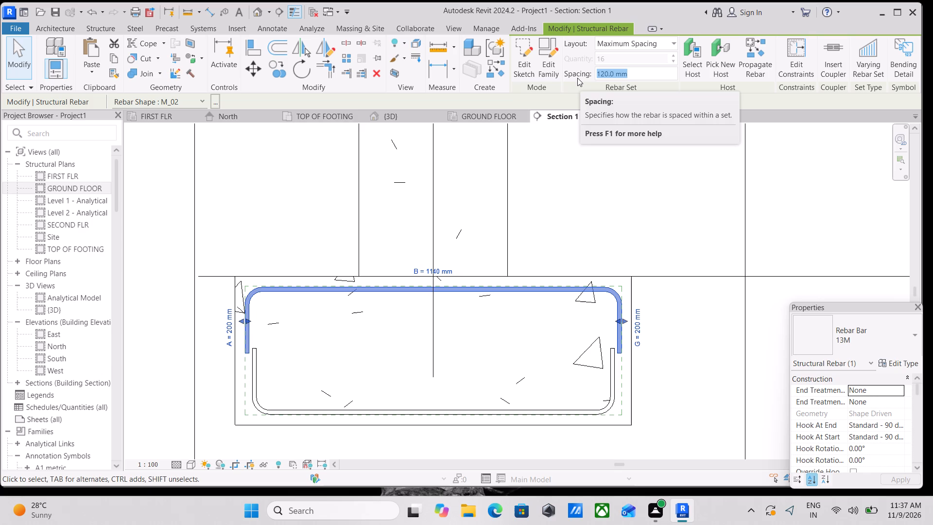
# Set the bottom footing bar's layout to Maximum Spacing with a spacing of 120 mm.
pyautogui.click(458, 407)
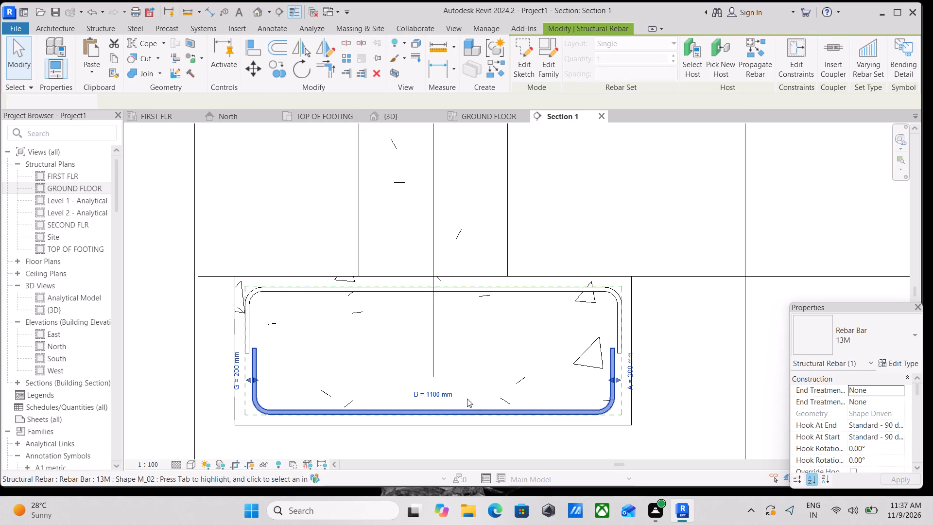
pyautogui.click(620, 46)
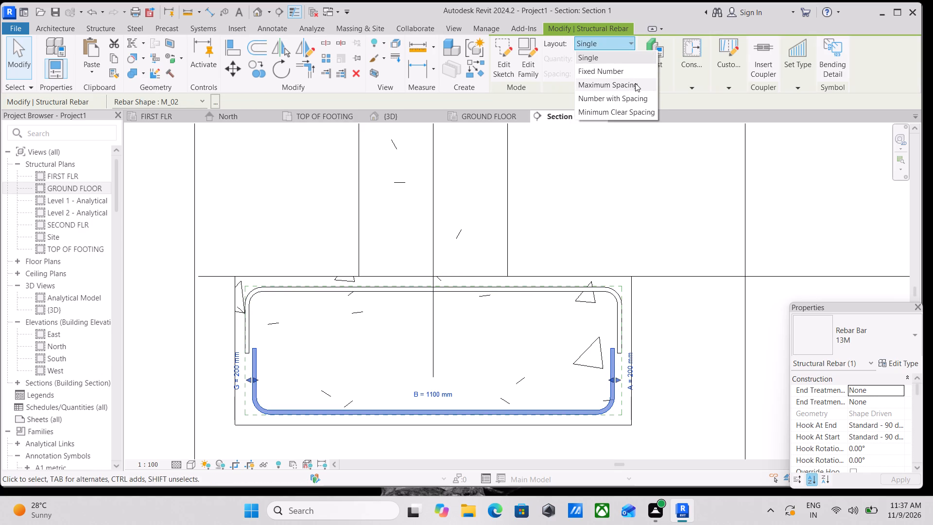
pyautogui.click(635, 83)
pyautogui.moveTo(642, 74); pyautogui.dragTo(582, 78)
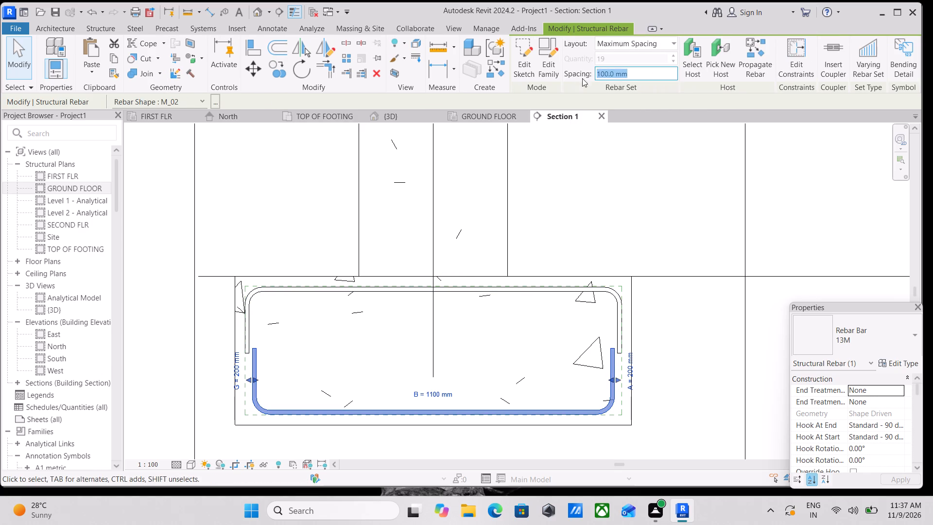
pyautogui.moveTo(582, 78); pyautogui.dragTo(559, 79)
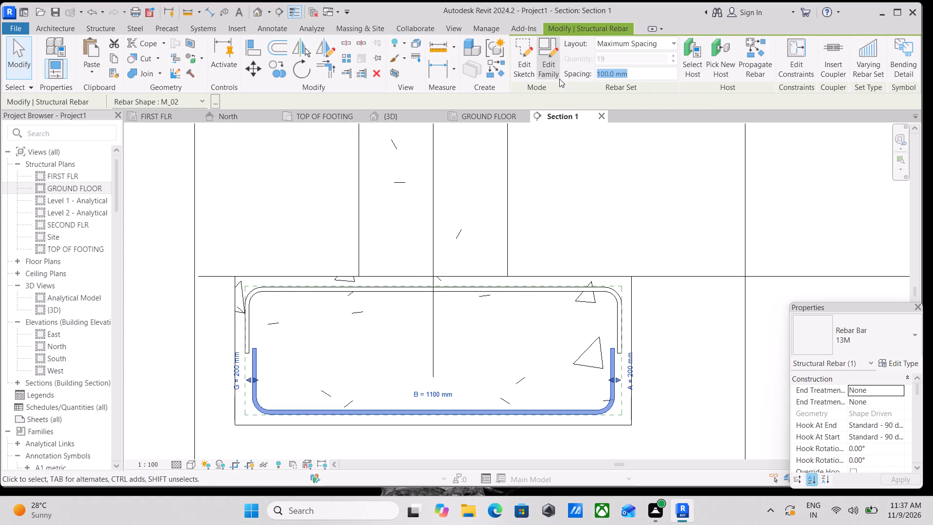
pyautogui.write('120')
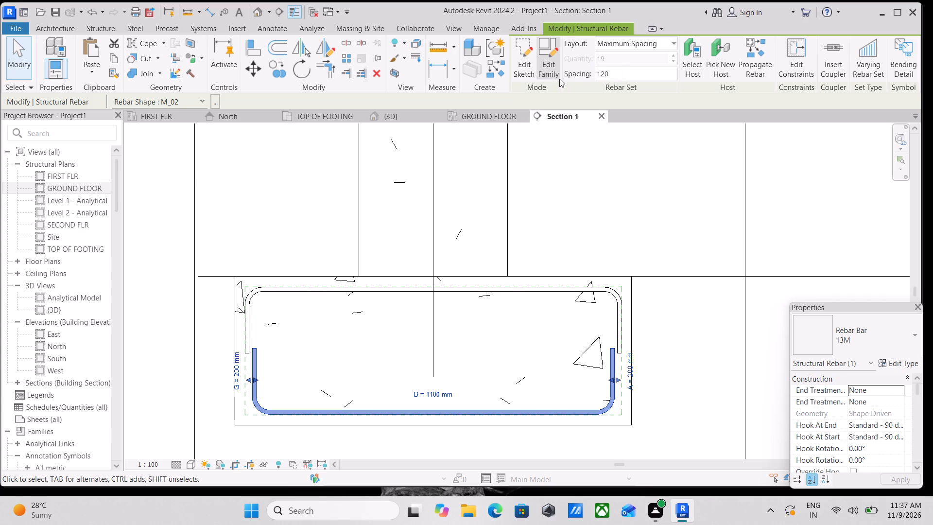
pyautogui.write('MM')
pyautogui.hscroll(1, 559, 79)
pyautogui.press('Return')
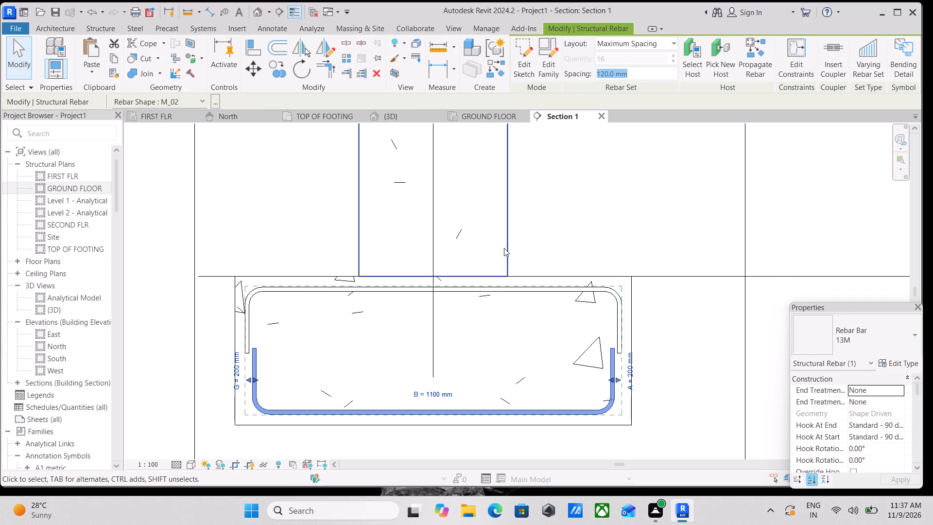
pyautogui.moveTo(544, 348); pyautogui.dragTo(587, 398, button='middle')
pyautogui.press('Escape')
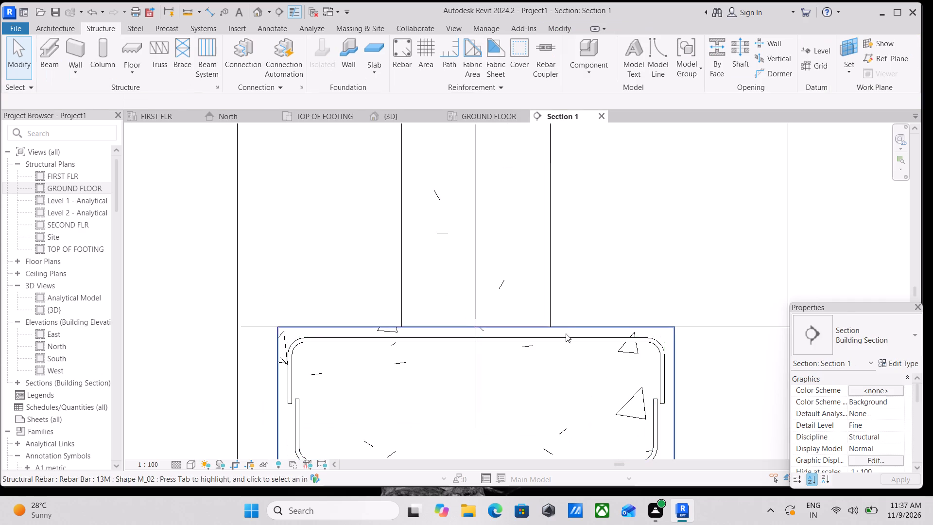
# Place a 13M M_02 rebar Perpendicular to Cover just under the top bar, about 111 mm from the footing's left face.
pyautogui.scroll(-1, 565, 337)
pyautogui.click(520, 54)
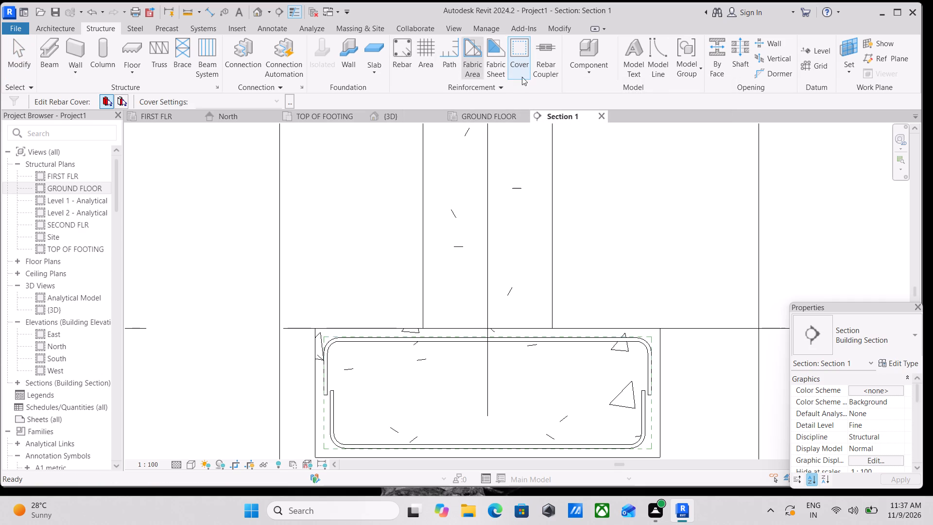
pyautogui.click(411, 63)
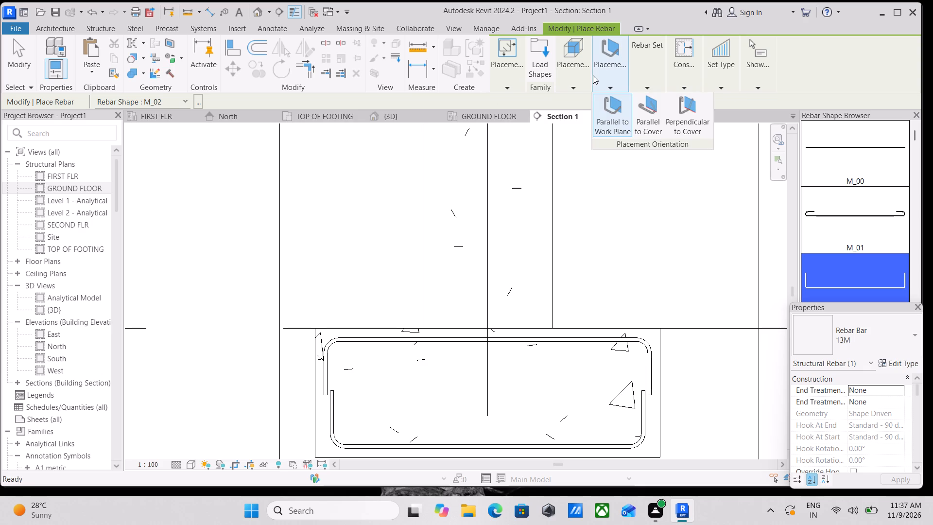
pyautogui.click(651, 121)
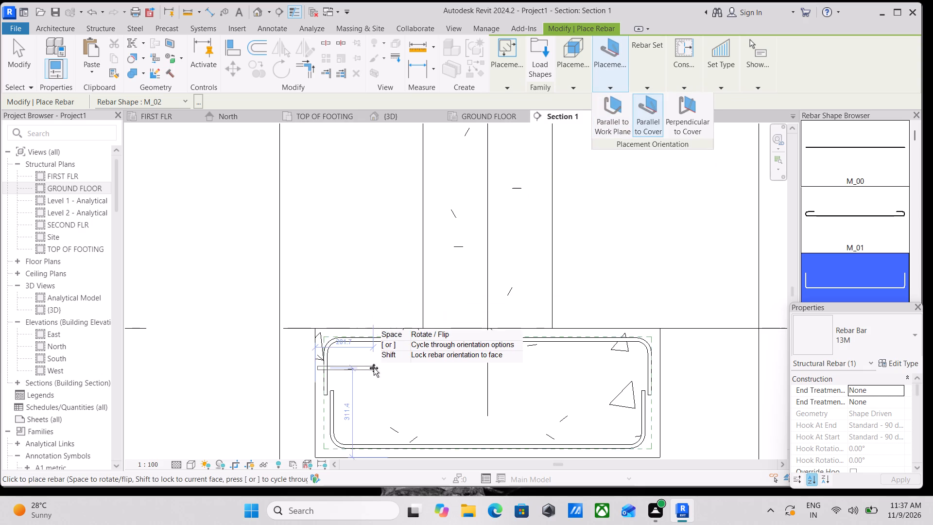
pyautogui.scroll(6, 365, 368)
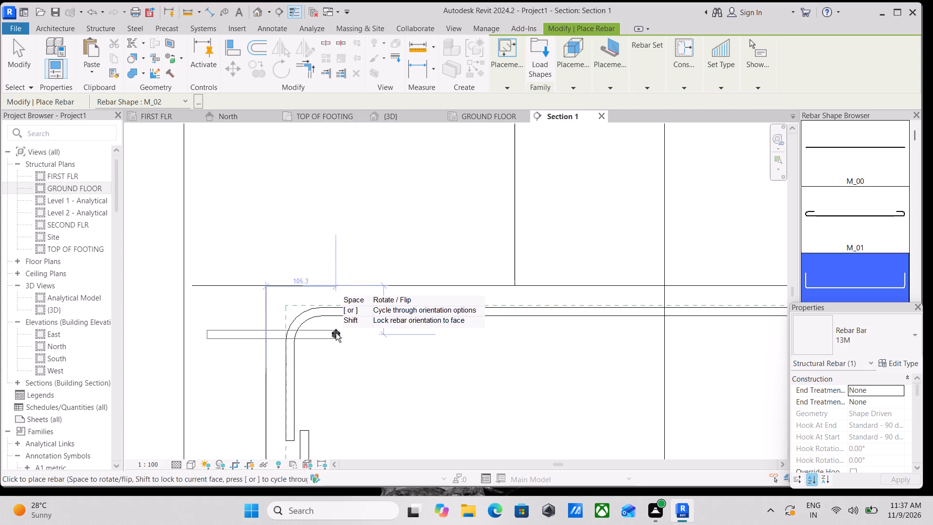
pyautogui.scroll(-3, 349, 318)
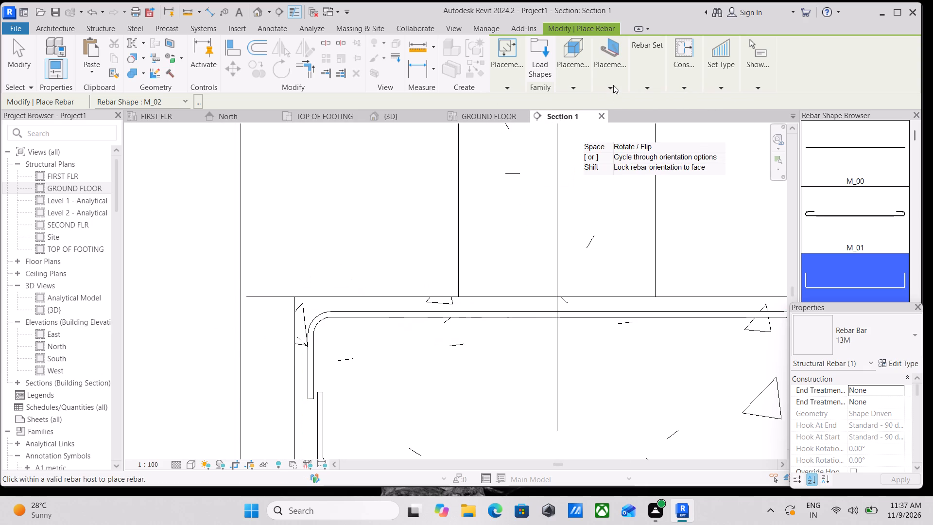
pyautogui.click(613, 81)
pyautogui.click(677, 115)
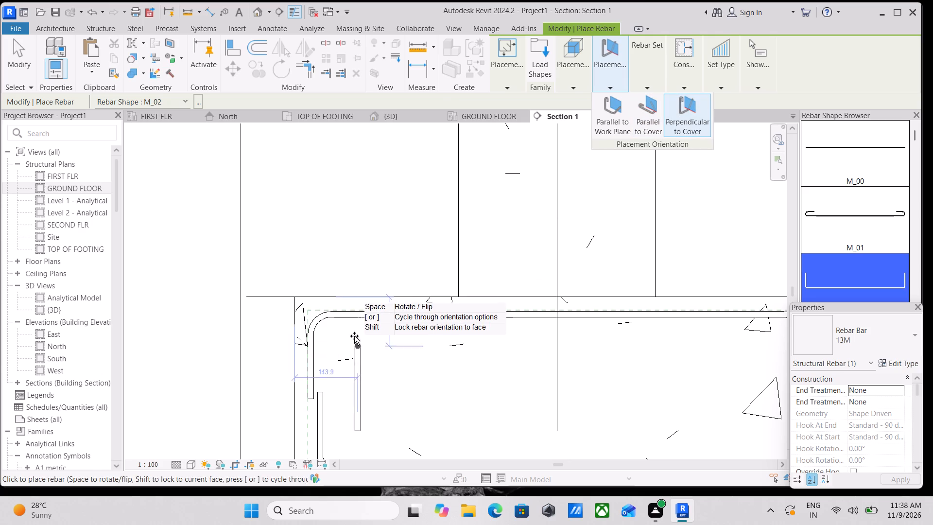
pyautogui.scroll(3, 346, 331)
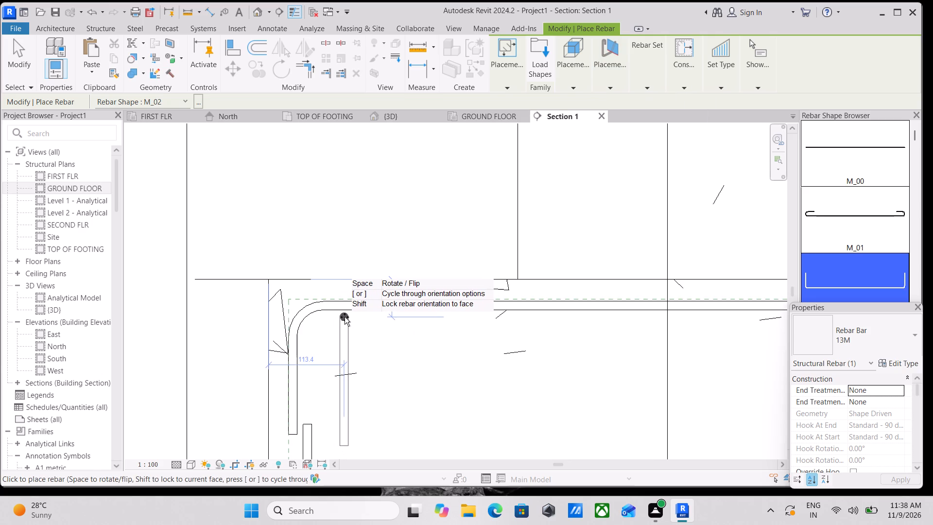
pyautogui.click(343, 317)
# Place a second perpendicular M_02 rebar just above the bottom bar, about 110 mm from the footing's left face.
pyautogui.scroll(-2, 454, 326)
pyautogui.moveTo(454, 326); pyautogui.dragTo(508, 240, button='middle')
pyautogui.scroll(-1, 476, 270)
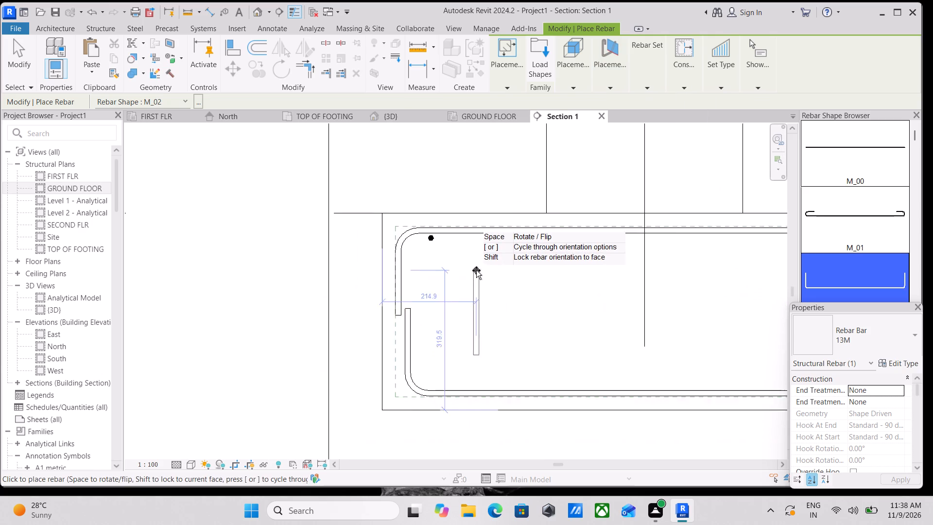
pyautogui.scroll(-1, 476, 270)
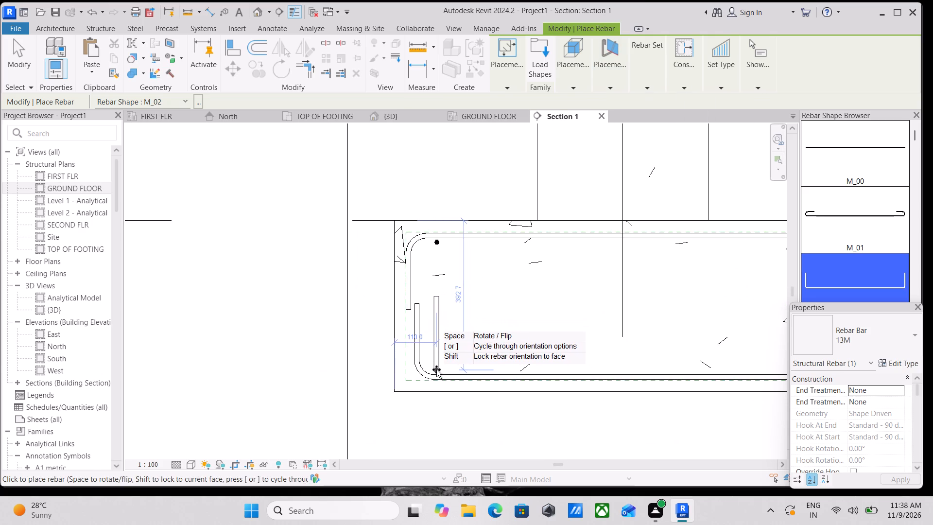
pyautogui.click(436, 369)
pyautogui.press('Escape')
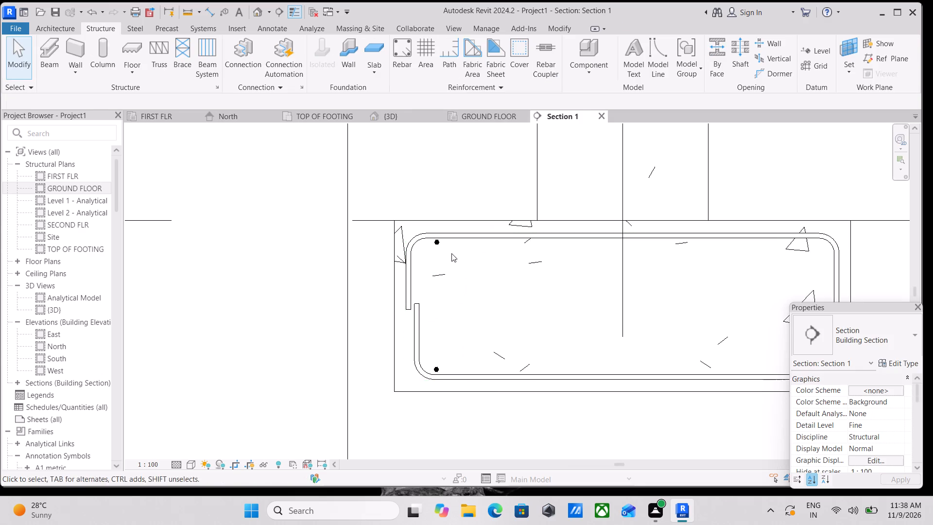
pyautogui.press('Escape')
# Set the upper perpendicular M_02 bar's layout to Maximum Spacing with a spacing of 120 mm.
pyautogui.scroll(3, 449, 249)
pyautogui.press('Escape')
pyautogui.scroll(2, 431, 240)
pyautogui.click(431, 240)
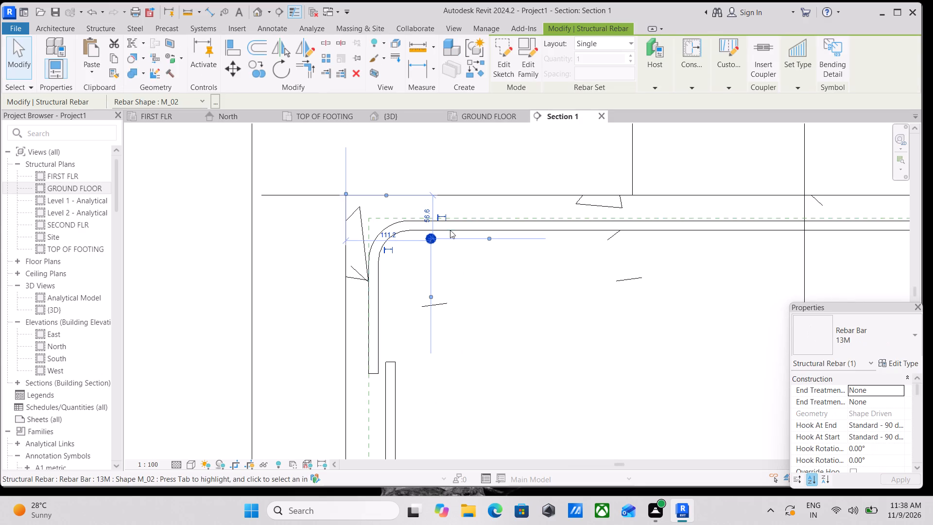
pyautogui.click(621, 40)
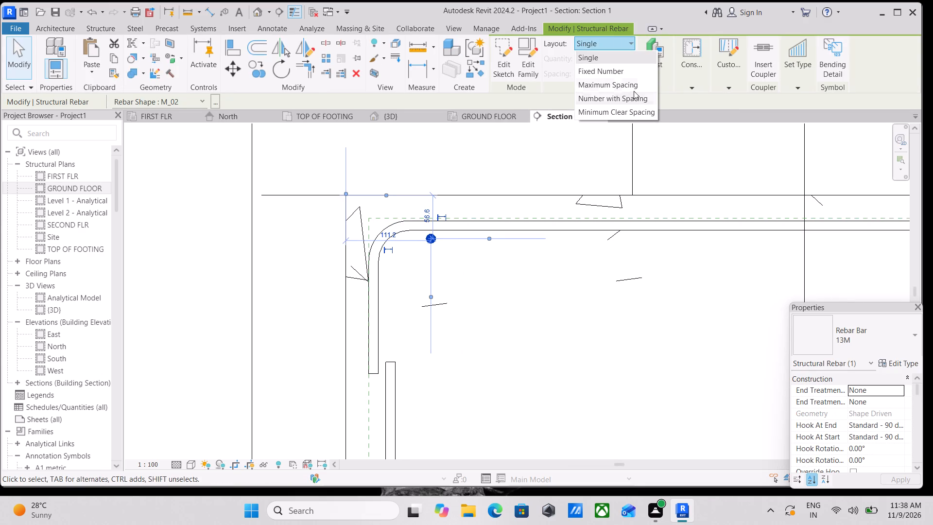
pyautogui.click(634, 86)
pyautogui.click(616, 72)
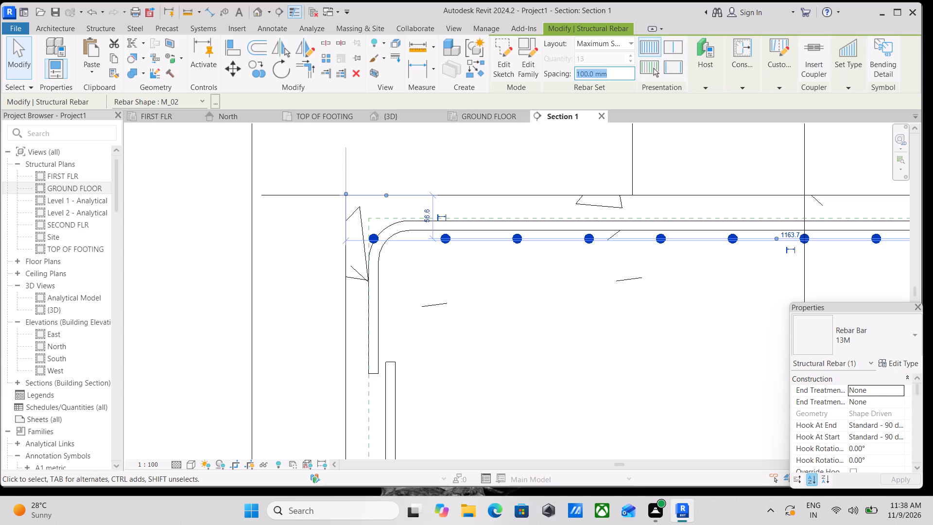
pyautogui.write('120')
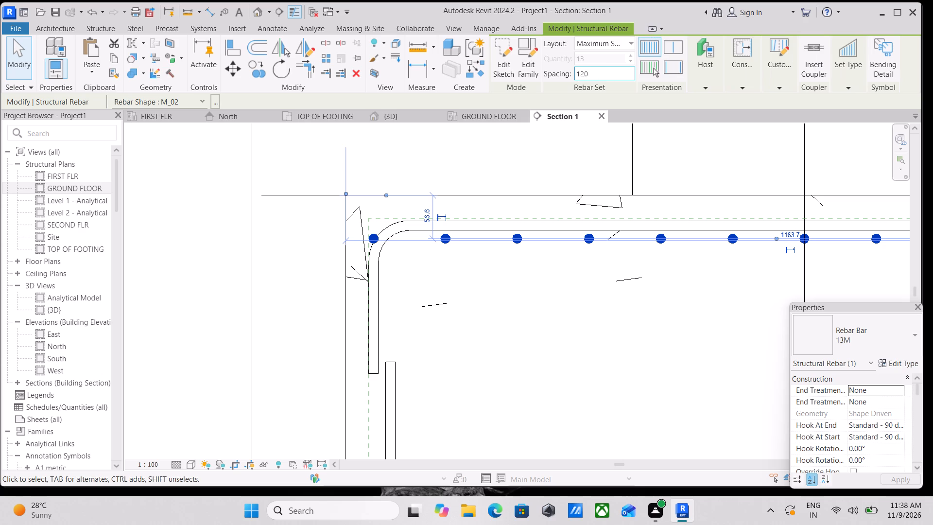
pyautogui.write('MM')
pyautogui.press('Return')
pyautogui.scroll(-3, 619, 72)
pyautogui.press('Escape')
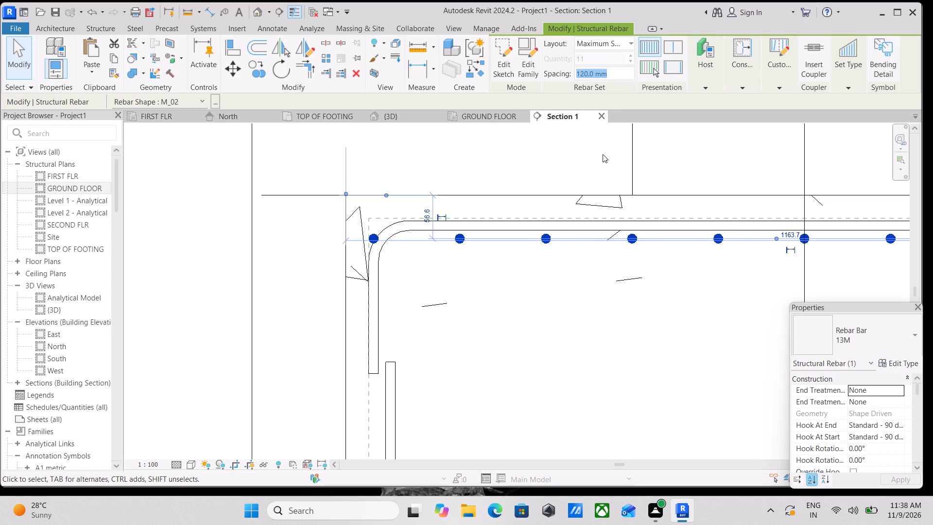
pyautogui.scroll(-1, 603, 154)
pyautogui.scroll(-4, 561, 250)
pyautogui.moveTo(566, 239); pyautogui.dragTo(427, 278, button='middle')
pyautogui.press('Escape')
# Pull the left end of the upper perpendicular bar set inward, clear of the top bar's left bend.
pyautogui.scroll(1, 424, 278)
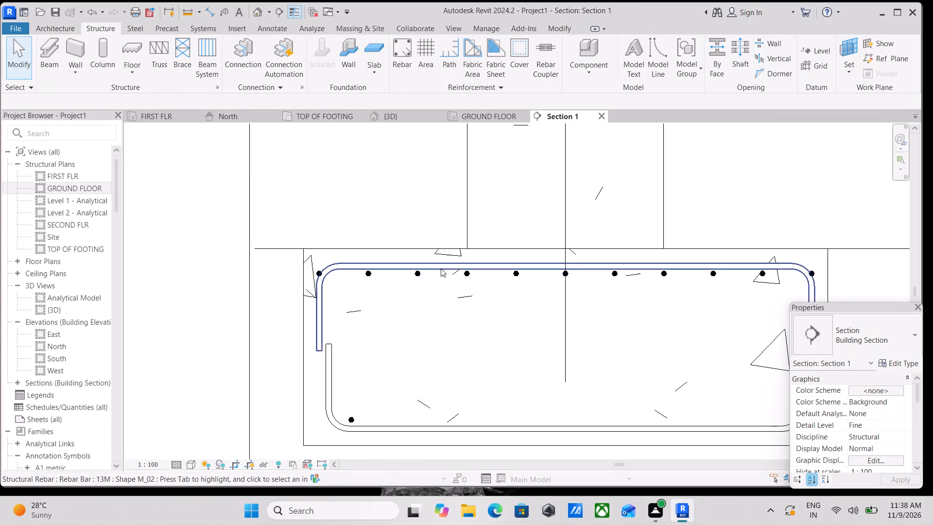
pyautogui.scroll(4, 459, 269)
pyautogui.scroll(3, 386, 313)
pyautogui.click(381, 263)
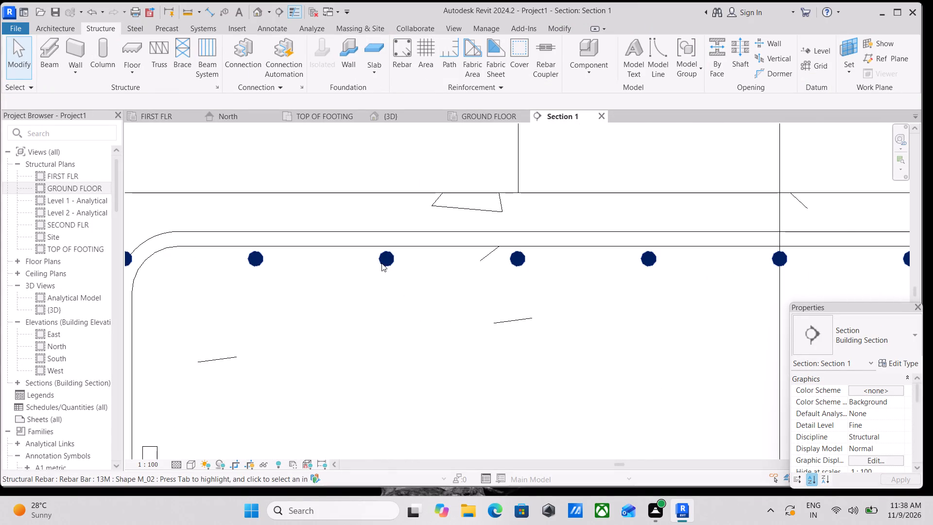
pyautogui.scroll(-4, 439, 269)
pyautogui.moveTo(439, 269); pyautogui.dragTo(501, 297, button='middle')
pyautogui.scroll(-1, 320, 291)
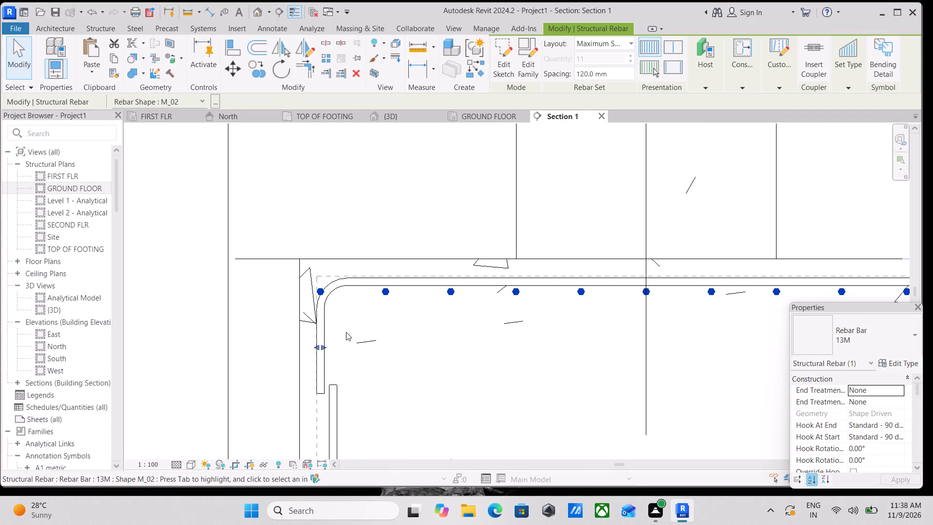
pyautogui.moveTo(325, 347); pyautogui.dragTo(352, 347)
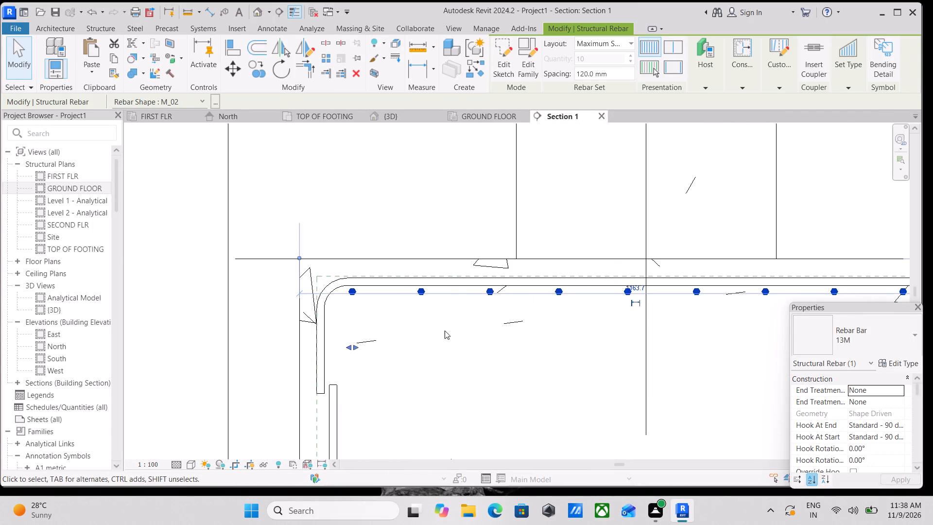
# Pull the right end of the upper perpendicular bar set inward to about 105 mm from the footing's right face.
pyautogui.scroll(-2, 445, 331)
pyautogui.moveTo(445, 331); pyautogui.dragTo(354, 319, button='middle')
pyautogui.scroll(-2, 481, 296)
pyautogui.moveTo(481, 296); pyautogui.dragTo(397, 310, button='middle')
pyautogui.scroll(1, 397, 310)
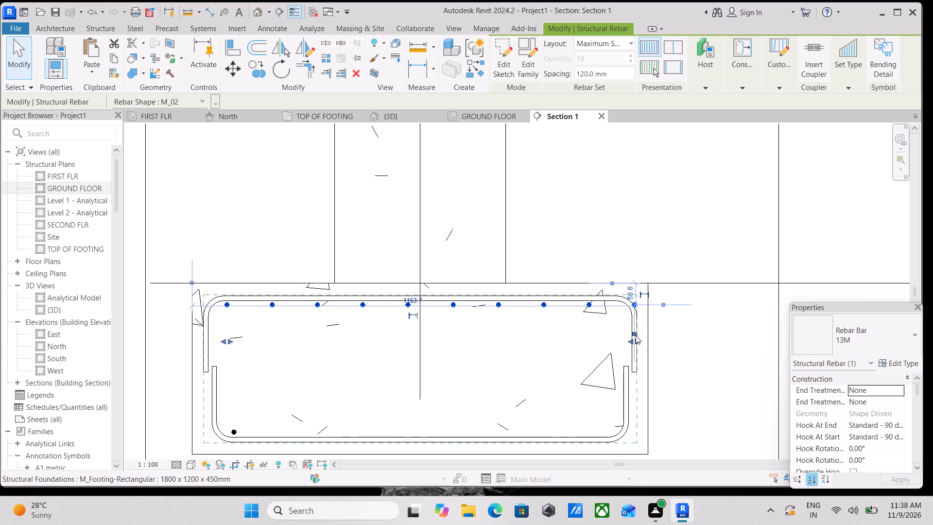
pyautogui.moveTo(630, 338); pyautogui.dragTo(609, 339)
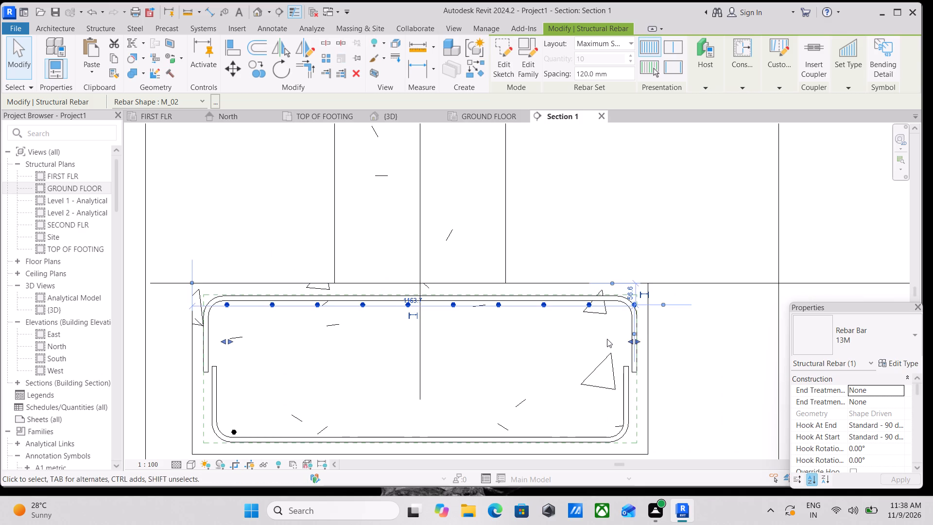
pyautogui.scroll(12, 626, 342)
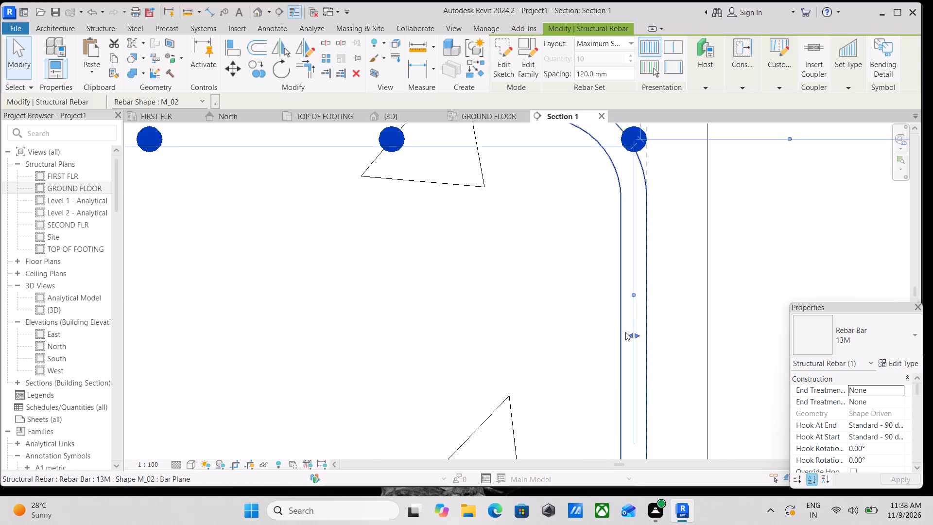
pyautogui.moveTo(627, 333); pyautogui.dragTo(495, 346)
pyautogui.scroll(-5, 497, 345)
pyautogui.moveTo(497, 345); pyautogui.dragTo(687, 255, button='middle')
pyautogui.scroll(-3, 499, 265)
pyautogui.moveTo(499, 265); pyautogui.dragTo(706, 267, button='middle')
pyautogui.scroll(-3, 605, 267)
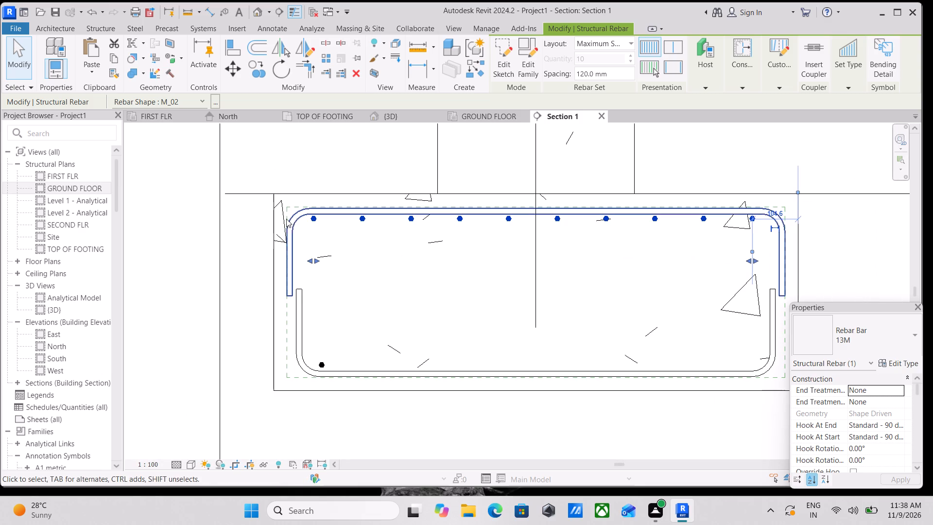
pyautogui.press('Escape')
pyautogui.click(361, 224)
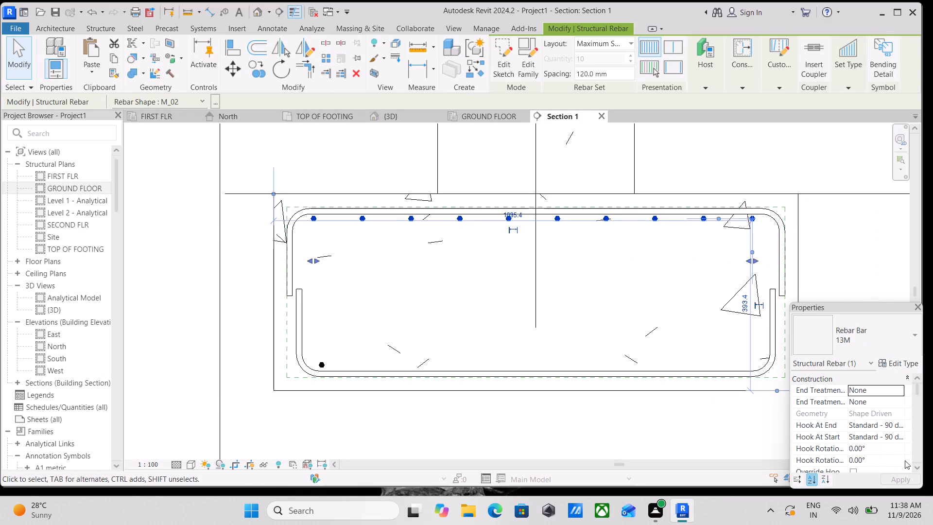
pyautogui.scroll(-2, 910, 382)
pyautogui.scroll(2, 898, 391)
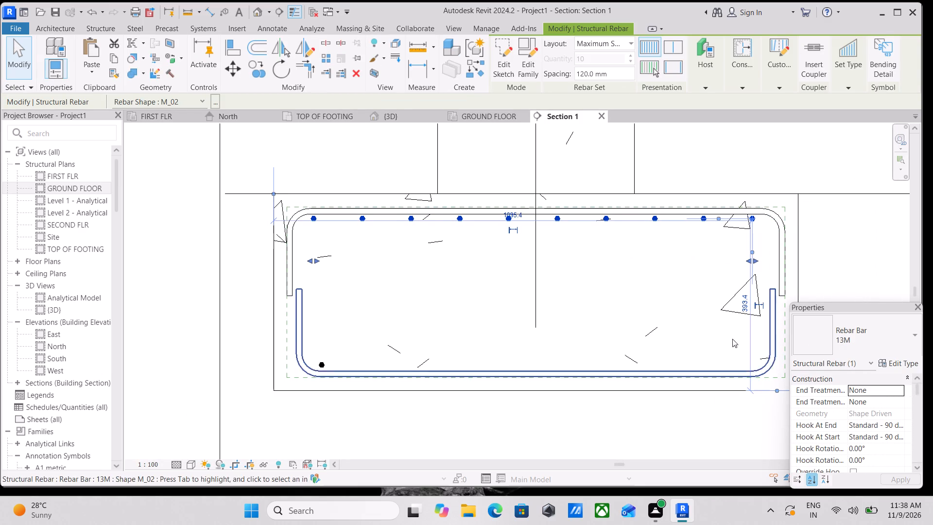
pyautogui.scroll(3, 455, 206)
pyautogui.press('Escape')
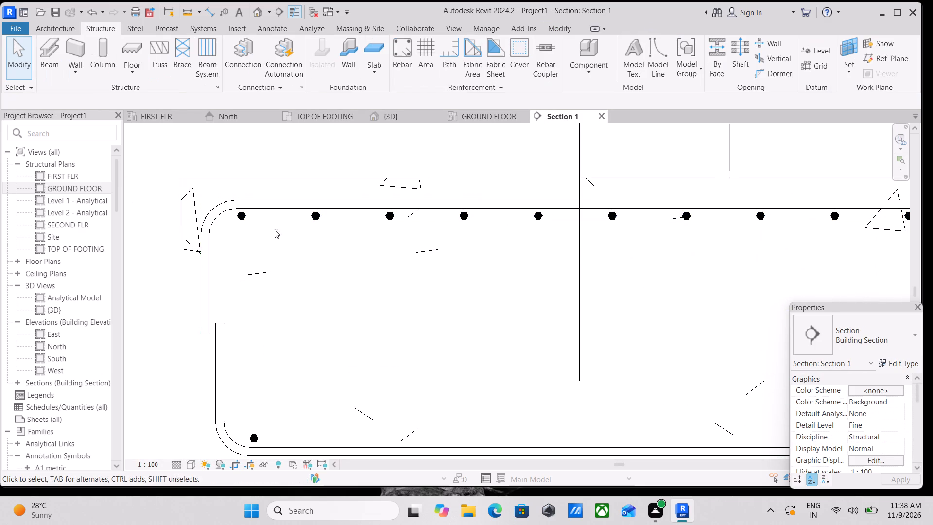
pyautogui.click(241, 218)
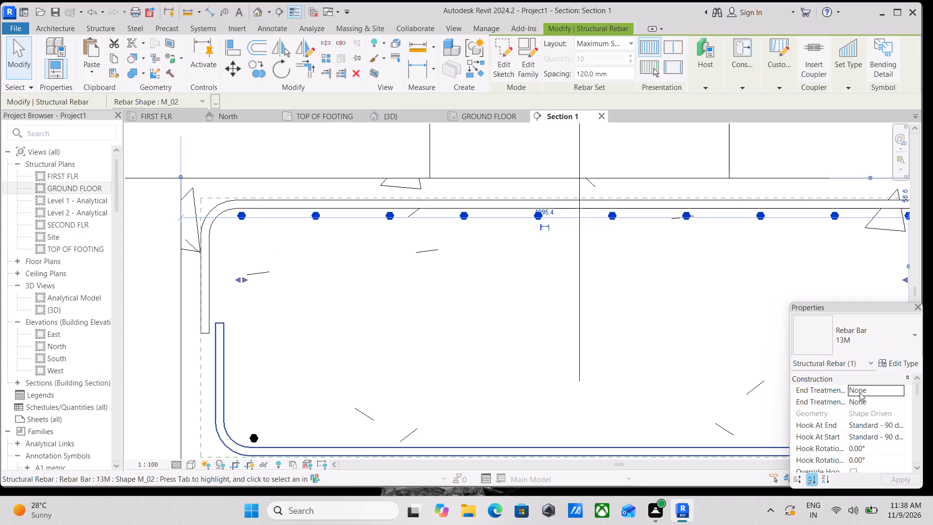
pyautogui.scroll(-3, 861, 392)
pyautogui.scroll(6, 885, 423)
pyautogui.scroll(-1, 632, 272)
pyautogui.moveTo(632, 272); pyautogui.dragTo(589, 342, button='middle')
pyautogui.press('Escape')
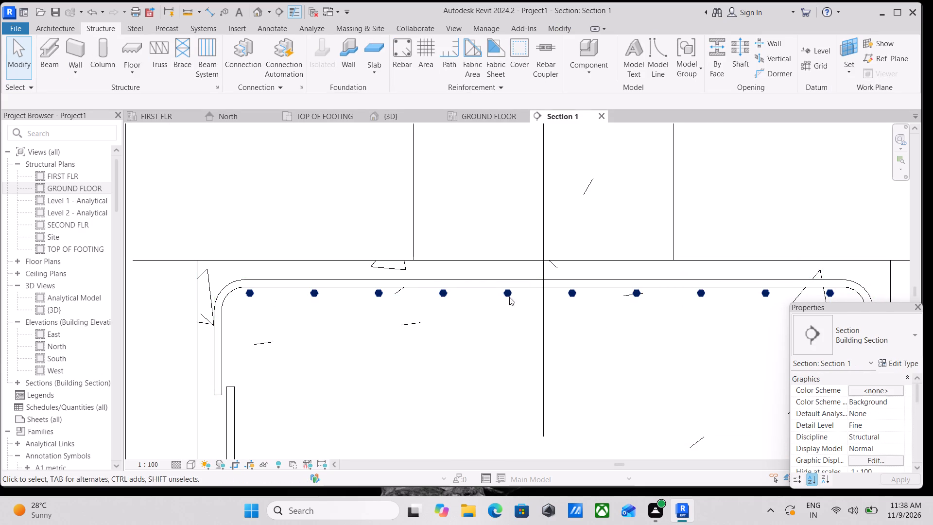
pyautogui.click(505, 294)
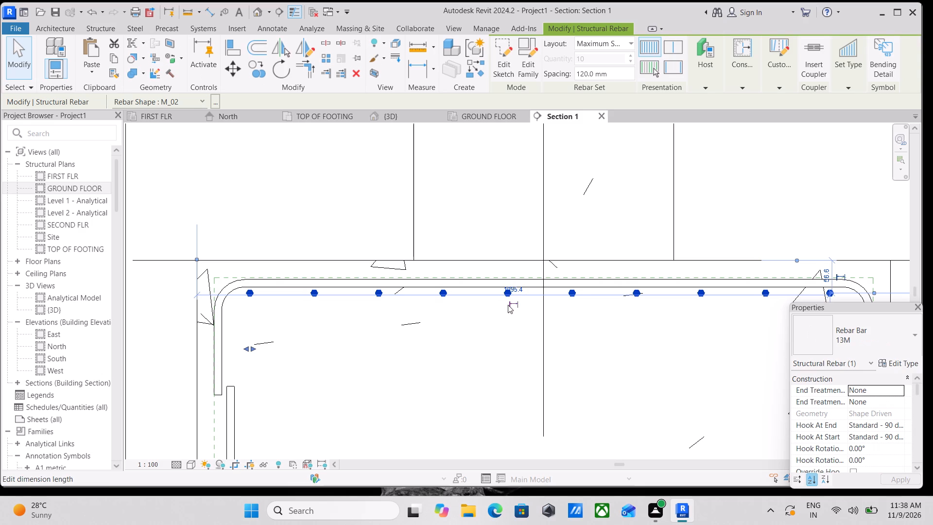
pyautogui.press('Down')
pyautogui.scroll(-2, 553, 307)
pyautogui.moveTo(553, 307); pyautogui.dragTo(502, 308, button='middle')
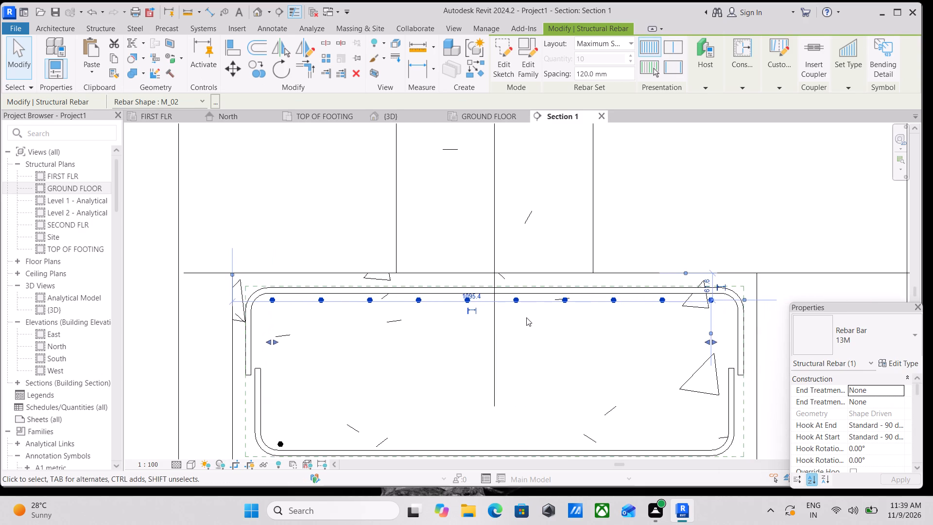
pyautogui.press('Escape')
# Make the upper perpendicular bar set unobscured in the {3D} view through its view visibility states.
pyautogui.click(522, 301)
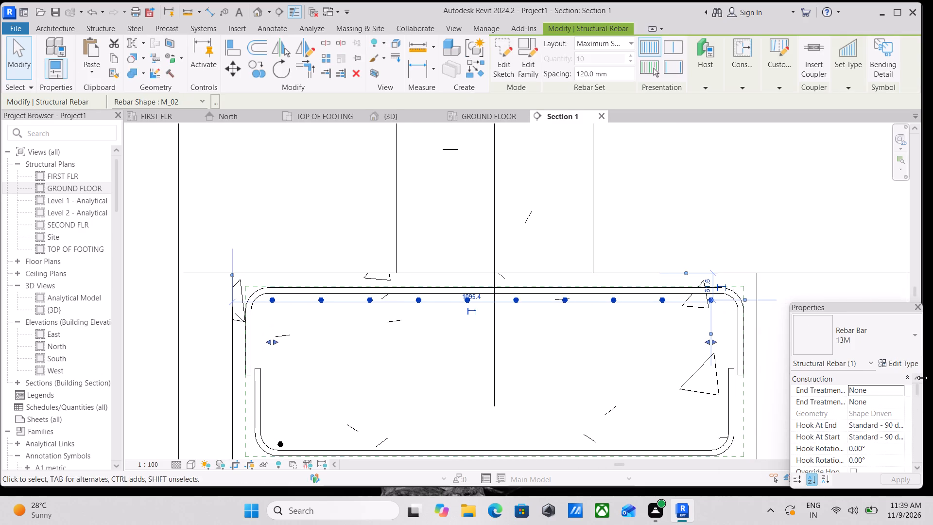
pyautogui.scroll(-1, 904, 420)
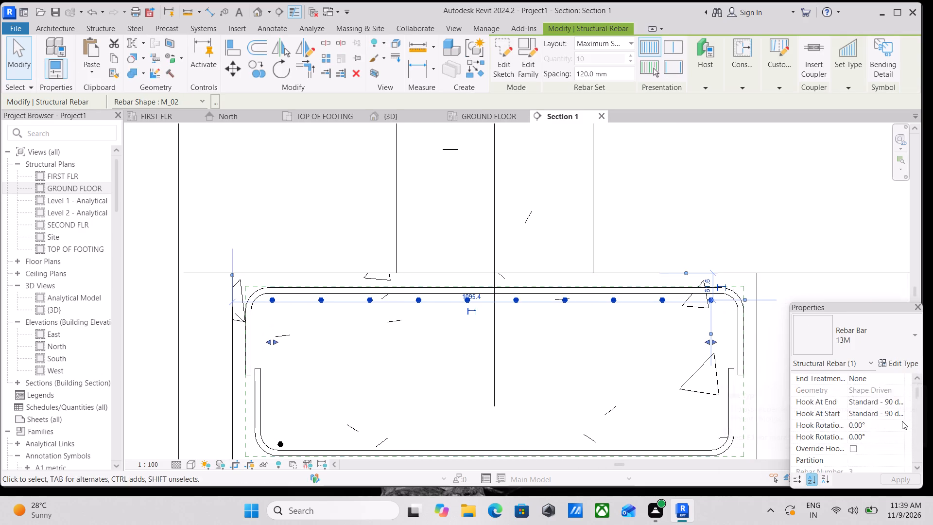
pyautogui.scroll(-4, 902, 421)
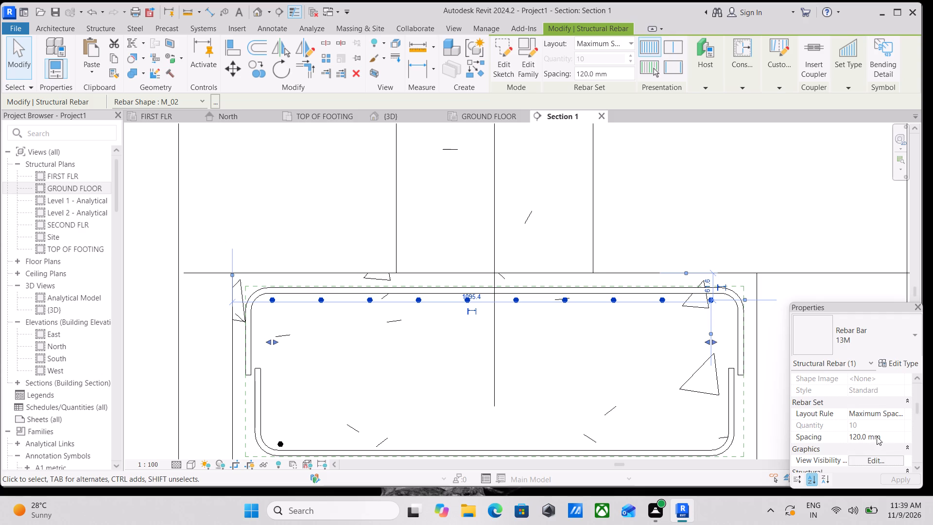
pyautogui.scroll(-1, 877, 457)
pyautogui.click(890, 426)
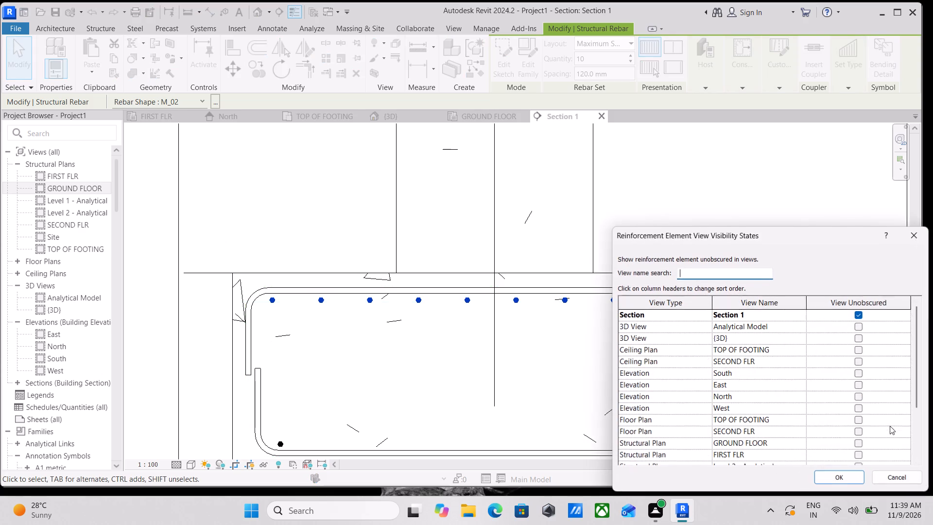
pyautogui.click(859, 339)
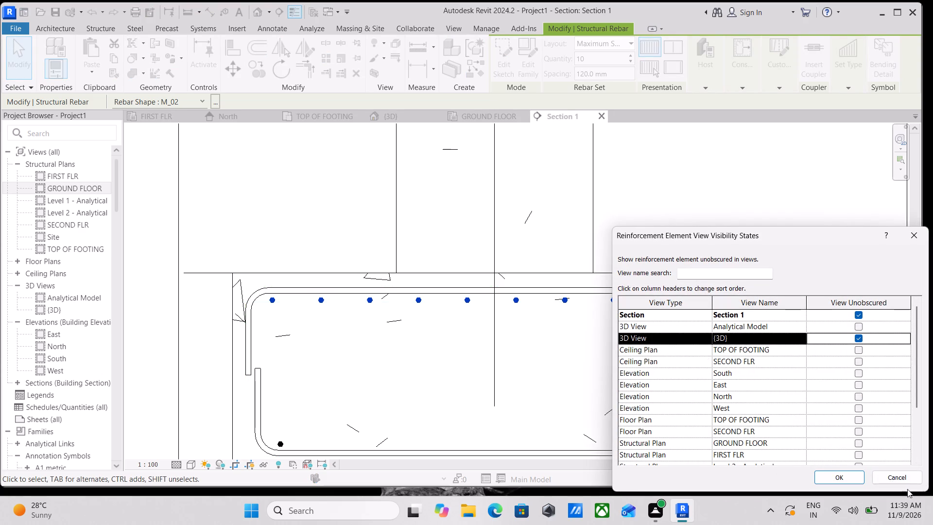
pyautogui.click(847, 479)
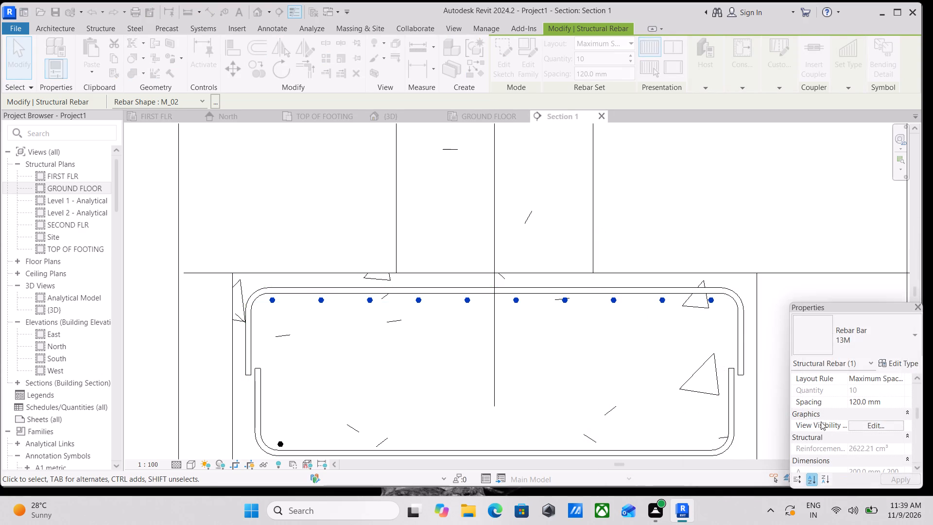
pyautogui.scroll(-1, 474, 323)
pyautogui.moveTo(474, 323); pyautogui.dragTo(541, 402, button='middle')
pyautogui.press('Escape')
# Check the view visibility states of the upper perpendicular bar set.
pyautogui.scroll(-1, 476, 378)
pyautogui.moveTo(476, 378); pyautogui.dragTo(546, 331, button='middle')
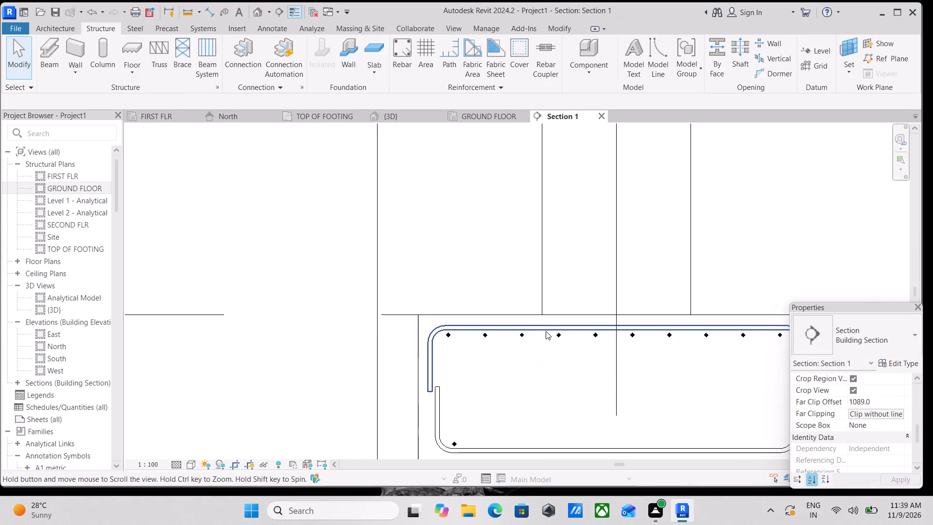
pyautogui.moveTo(546, 331); pyautogui.dragTo(545, 331, button='middle')
pyautogui.click(556, 336)
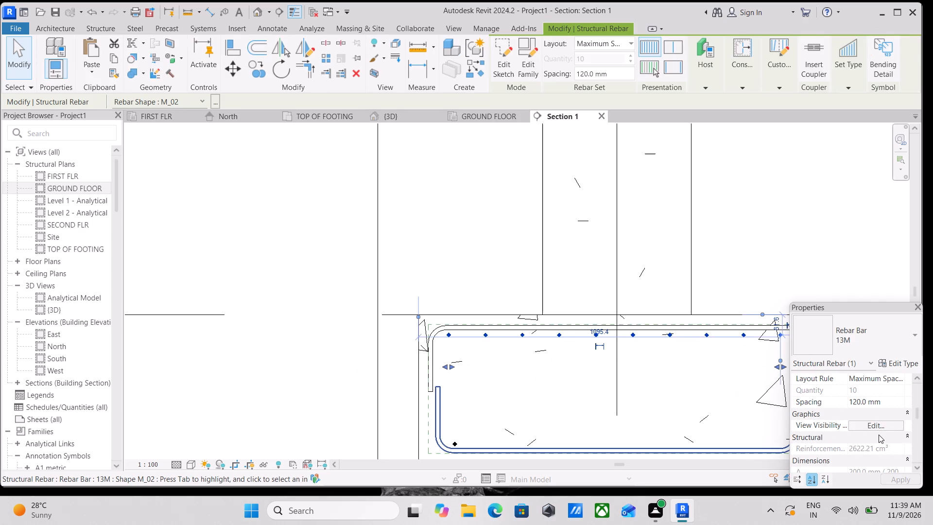
pyautogui.click(876, 422)
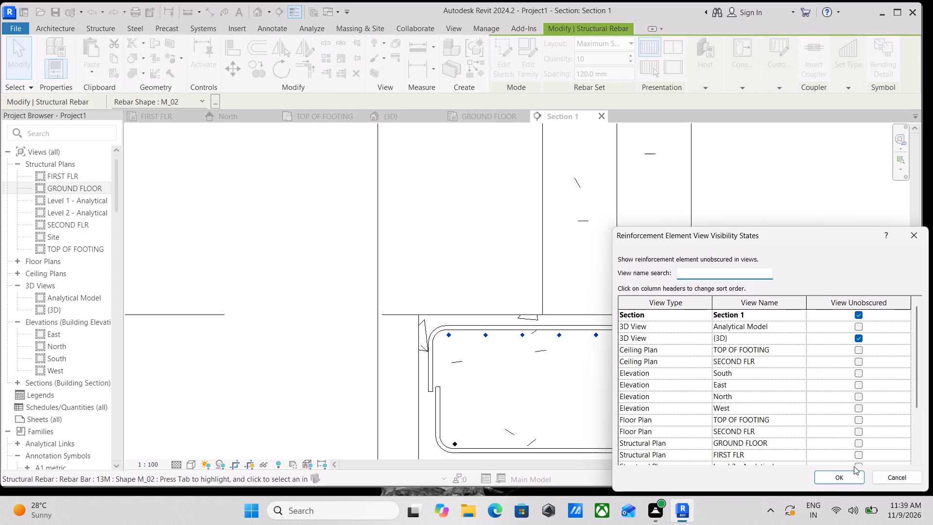
pyautogui.click(844, 477)
pyautogui.press('Escape')
# Set the lower perpendicular bar's layout to Maximum Spacing at 120 mm.
pyautogui.scroll(2, 453, 437)
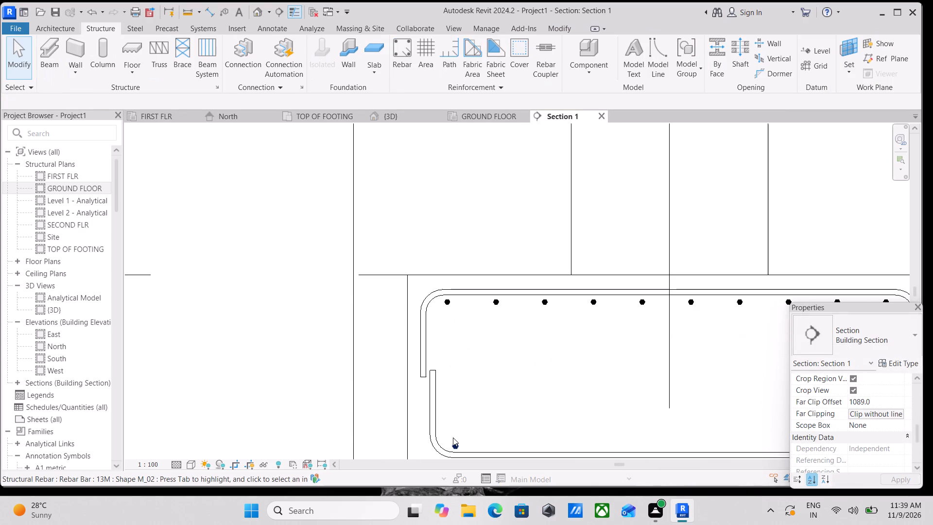
pyautogui.click(455, 447)
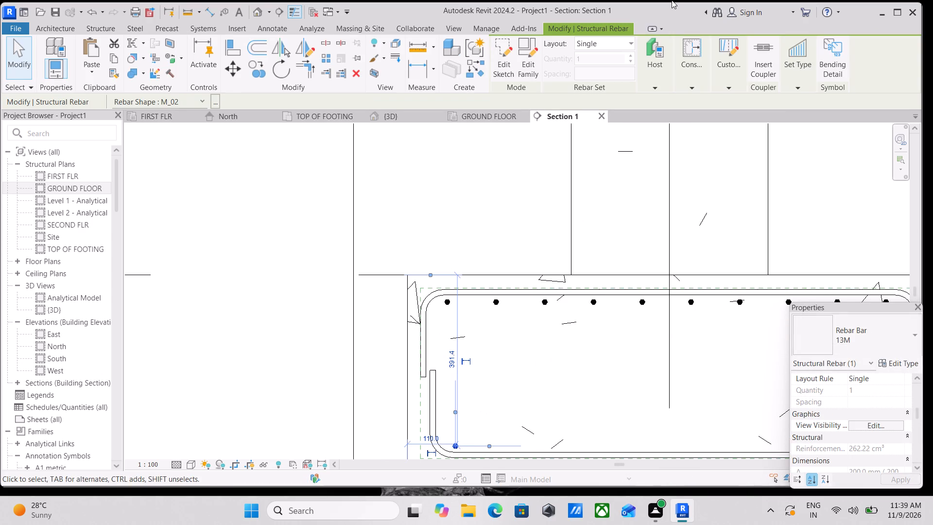
pyautogui.click(623, 35)
pyautogui.click(621, 43)
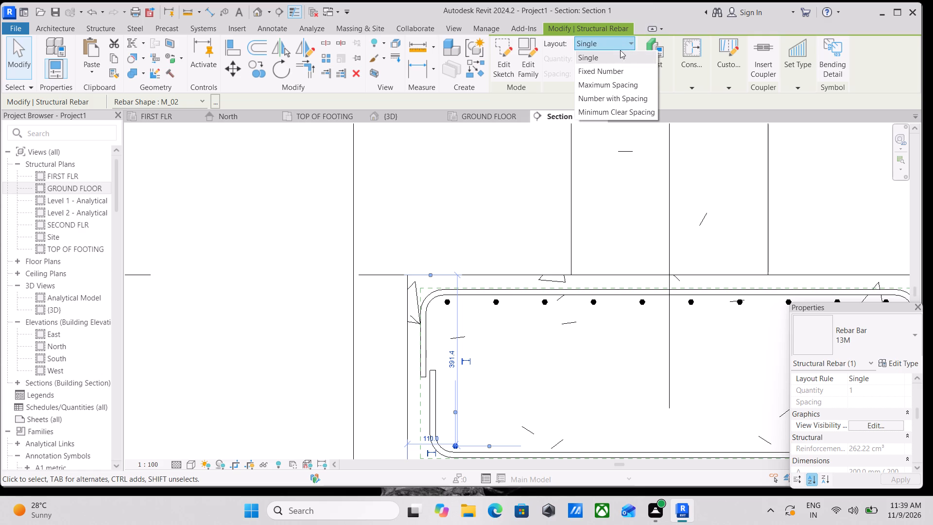
pyautogui.click(617, 86)
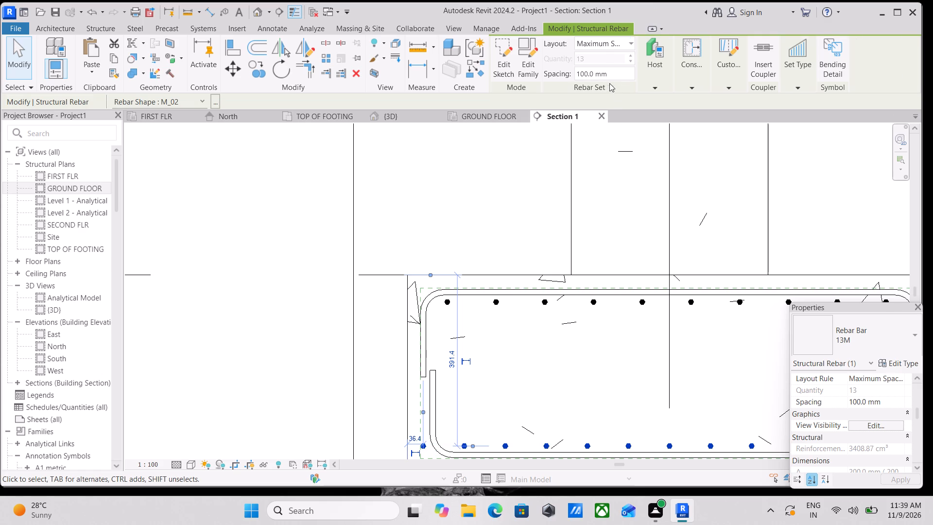
pyautogui.moveTo(611, 73); pyautogui.dragTo(558, 80)
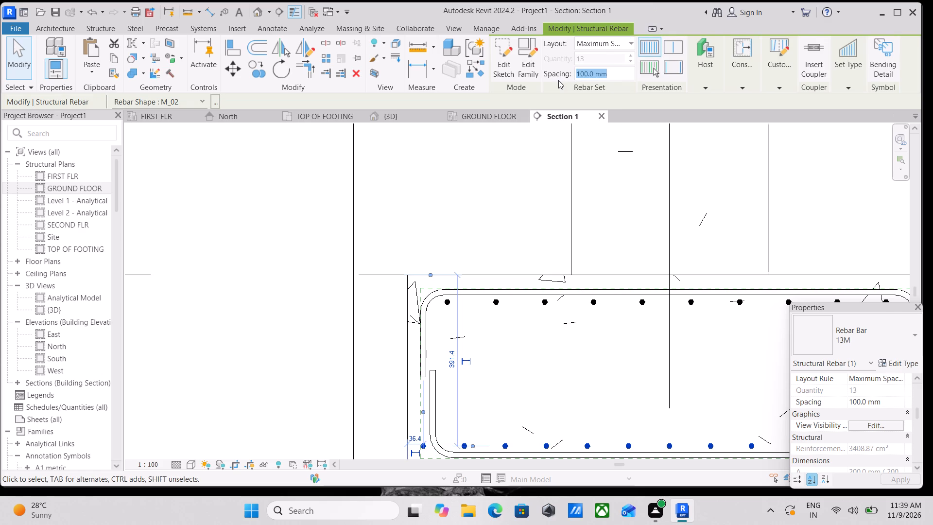
pyautogui.write('120MM')
pyautogui.press('Return')
pyautogui.scroll(-3, 648, 296)
pyautogui.moveTo(682, 330); pyautogui.dragTo(548, 260, button='middle')
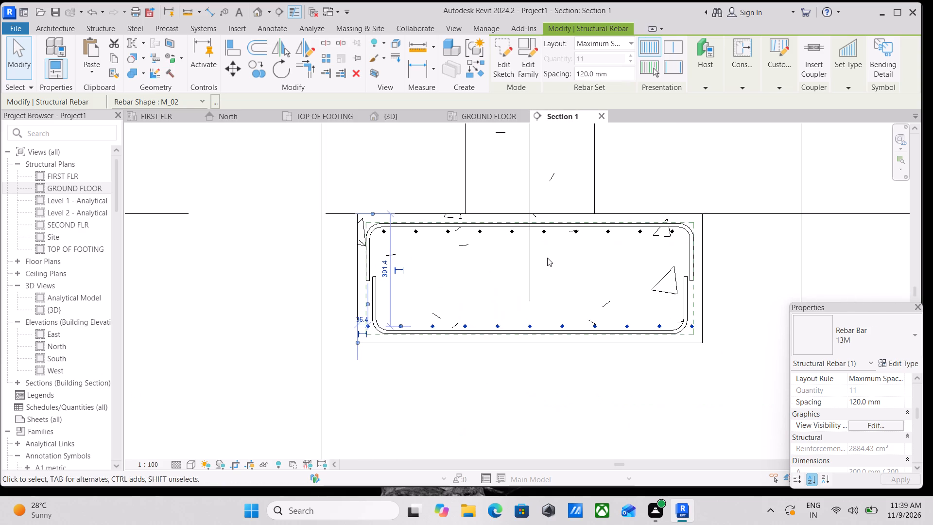
pyautogui.scroll(2, 666, 367)
pyautogui.press('Escape')
# Pull the left end of the lower perpendicular bar set inward to about 92 mm from the footing's left face.
pyautogui.scroll(2, 617, 303)
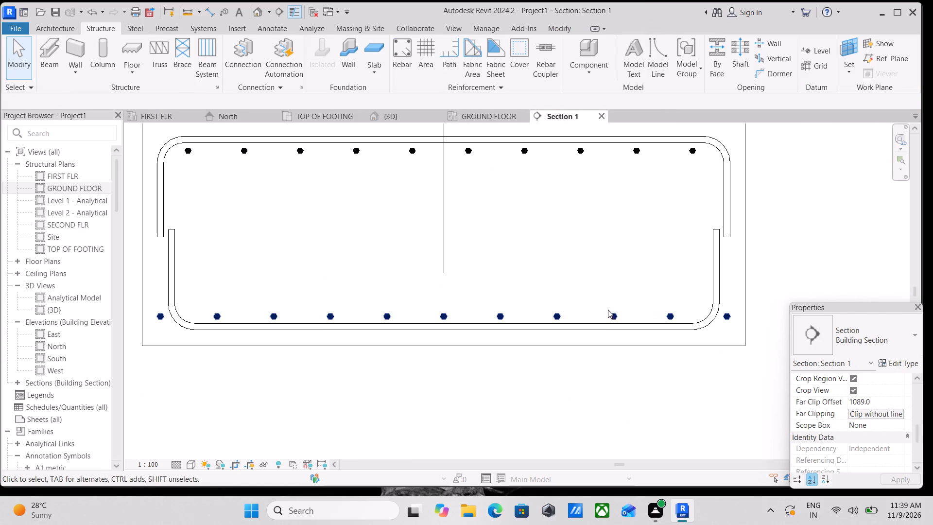
pyautogui.click(613, 316)
pyautogui.moveTo(493, 310); pyautogui.dragTo(716, 306, button='middle')
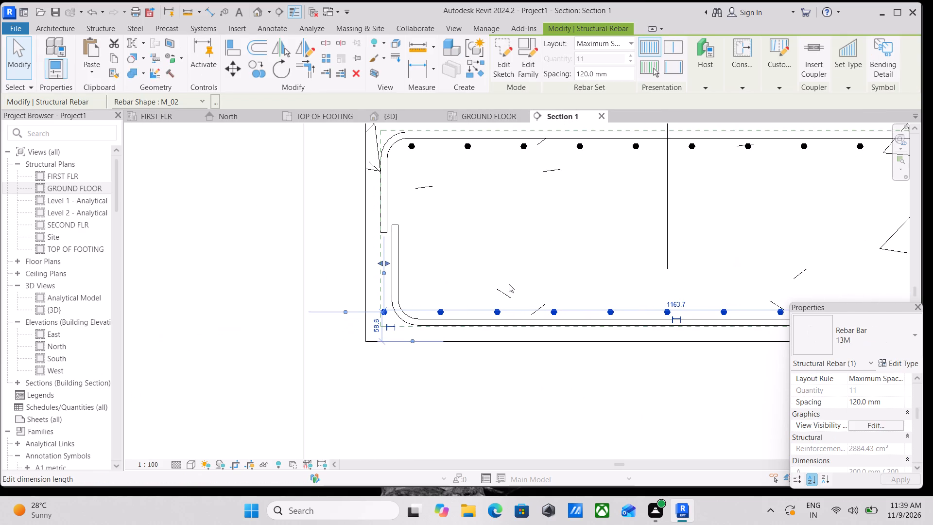
pyautogui.moveTo(387, 259); pyautogui.dragTo(409, 262)
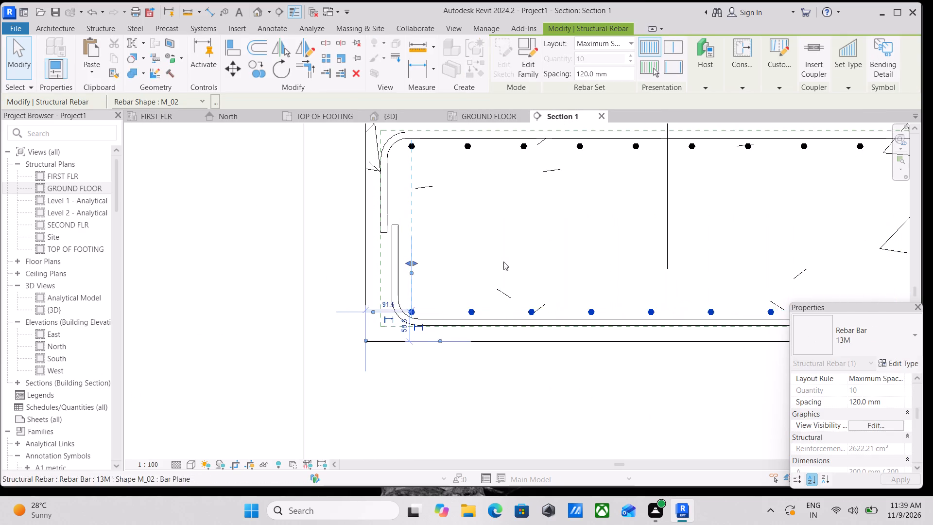
# Pull the right end of the lower perpendicular bar set inward, in line with the last bar of the upper set.
pyautogui.scroll(-1, 573, 262)
pyautogui.moveTo(573, 262); pyautogui.dragTo(428, 263, button='middle')
pyautogui.scroll(-1, 614, 245)
pyautogui.moveTo(614, 245); pyautogui.dragTo(537, 255, button='middle')
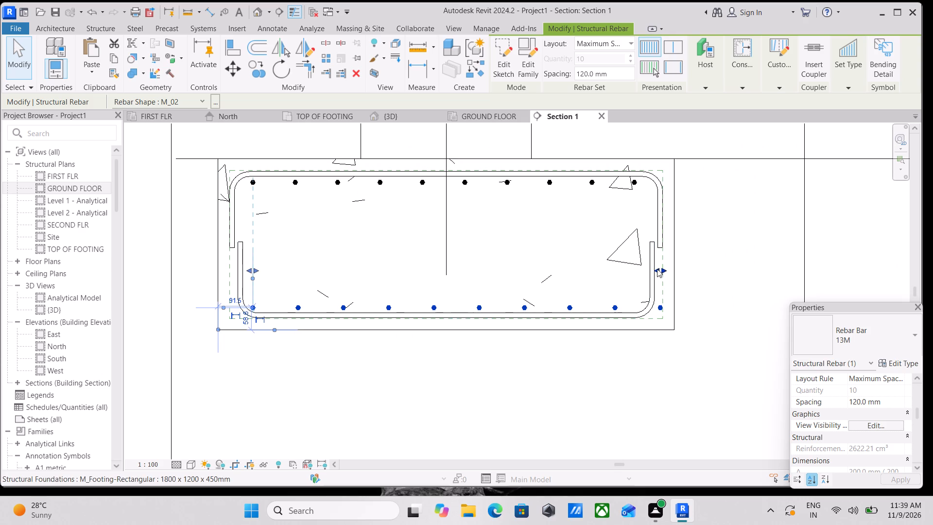
pyautogui.moveTo(657, 269); pyautogui.dragTo(630, 269)
pyautogui.moveTo(564, 259); pyautogui.dragTo(628, 283, button='middle')
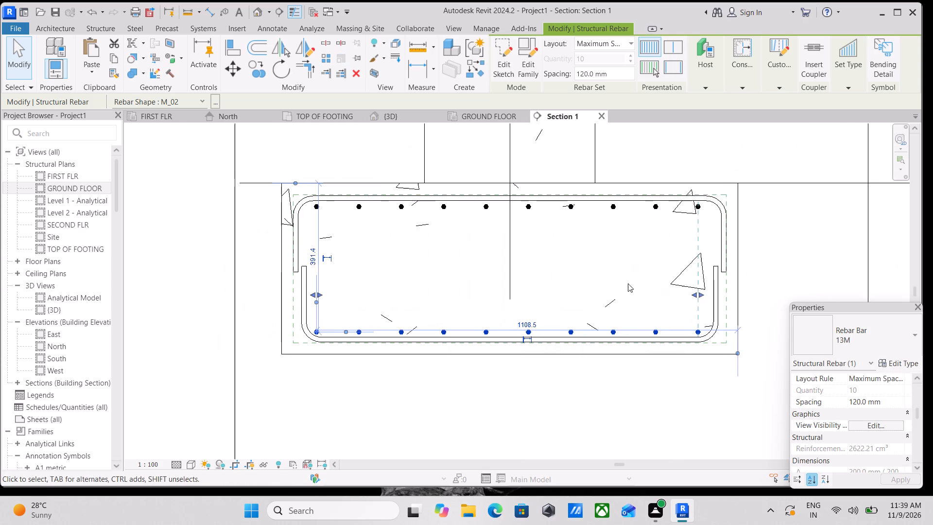
pyautogui.scroll(-1, 516, 293)
pyautogui.moveTo(516, 293); pyautogui.dragTo(535, 309, button='middle')
pyautogui.press('Escape')
pyautogui.scroll(-1, 432, 322)
pyautogui.moveTo(432, 322); pyautogui.dragTo(480, 293, button='middle')
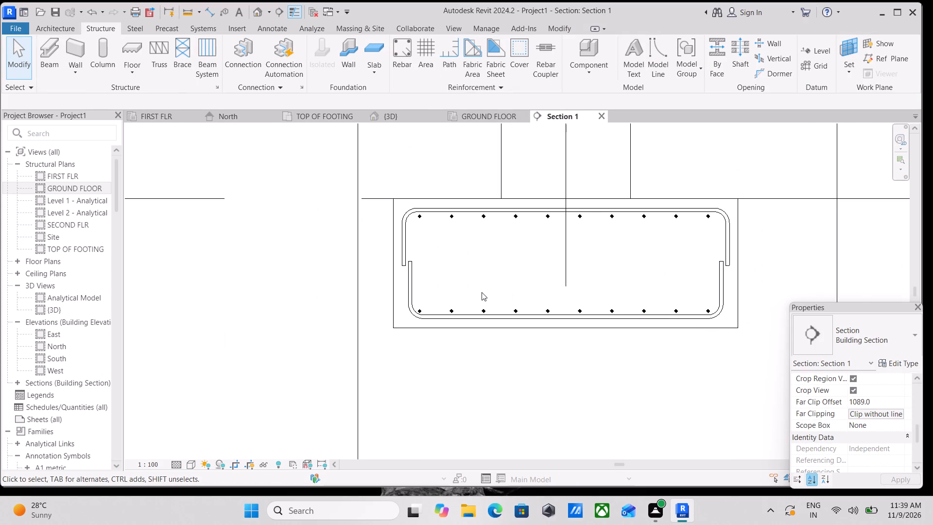
# Nudge the lower perpendicular bar set up slightly, to about 386 mm below the footing's top face.
pyautogui.scroll(2, 552, 316)
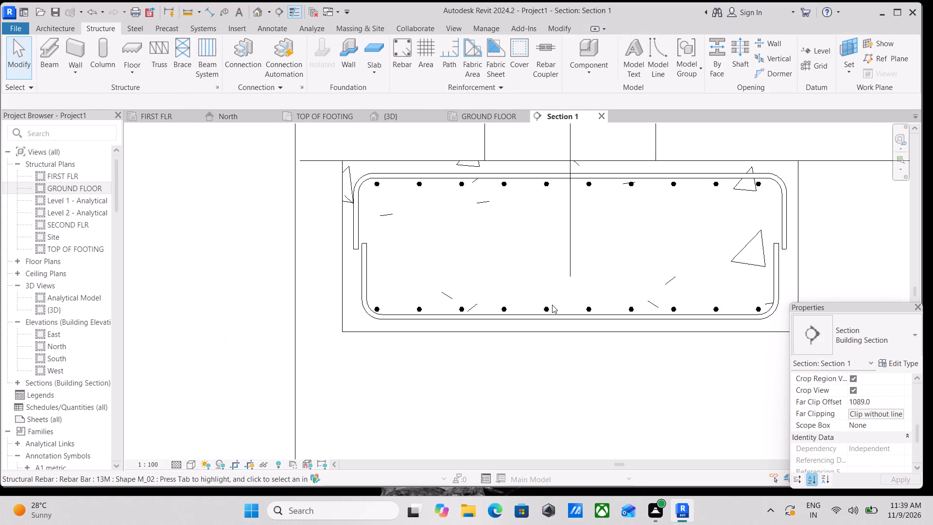
pyautogui.click(547, 307)
pyautogui.moveTo(568, 282); pyautogui.dragTo(568, 299, button='middle')
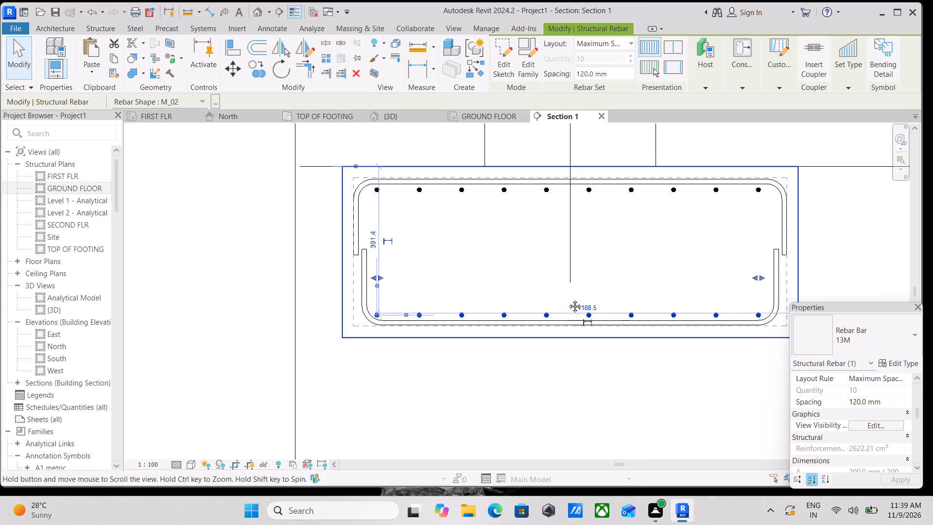
pyautogui.moveTo(568, 299); pyautogui.dragTo(566, 310, button='middle')
pyautogui.press('Up')
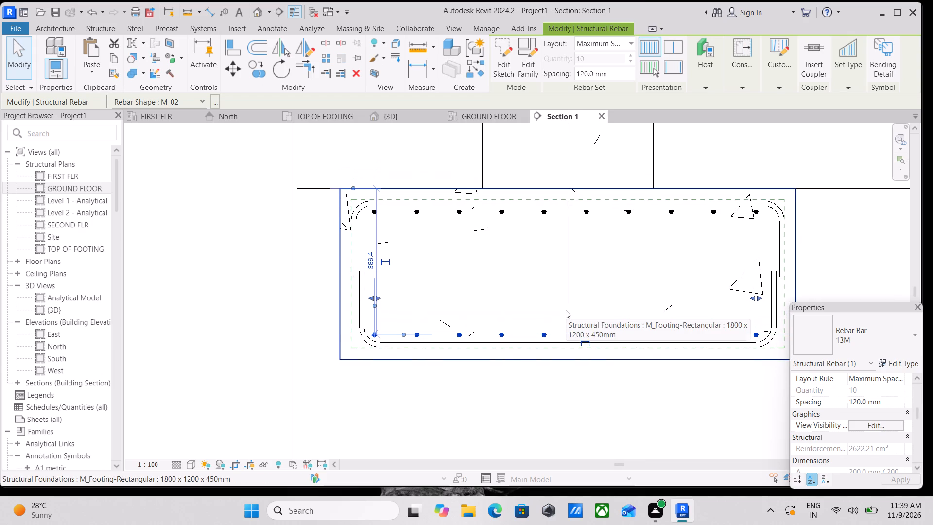
pyautogui.press('Escape')
# Make the lower perpendicular bar set unobscured in the {3D} view through its view visibility states.
pyautogui.scroll(-2, 572, 275)
pyautogui.moveTo(572, 275); pyautogui.dragTo(571, 305, button='middle')
pyautogui.scroll(-1, 601, 279)
pyautogui.moveTo(601, 279); pyautogui.dragTo(601, 287, button='middle')
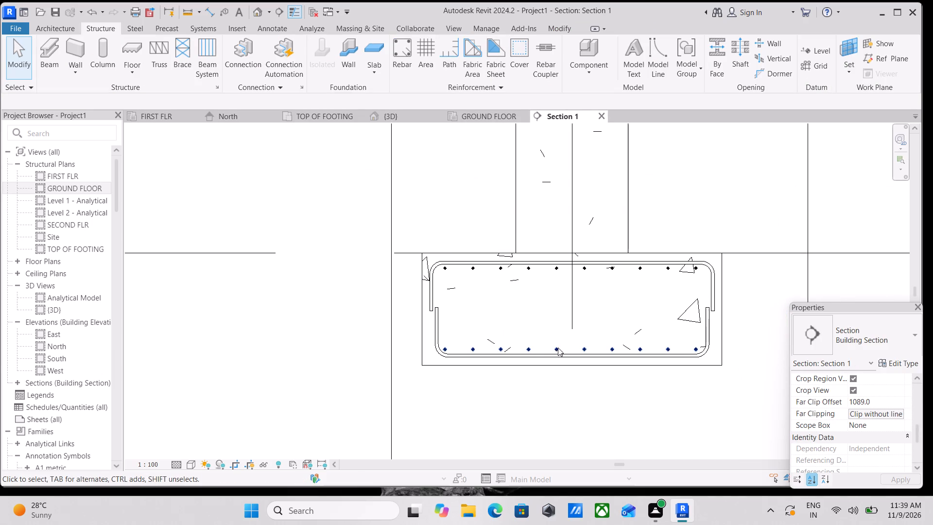
pyautogui.click(552, 349)
pyautogui.scroll(-1, 854, 407)
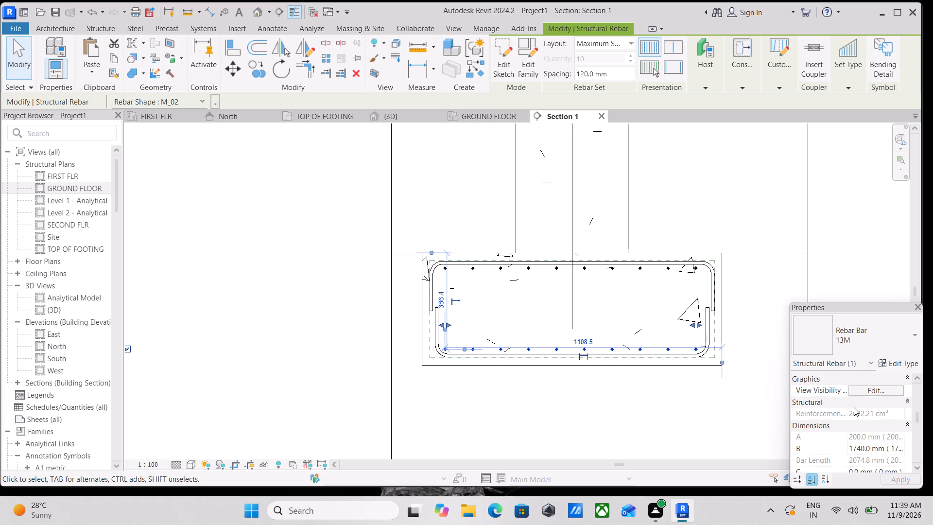
pyautogui.click(879, 391)
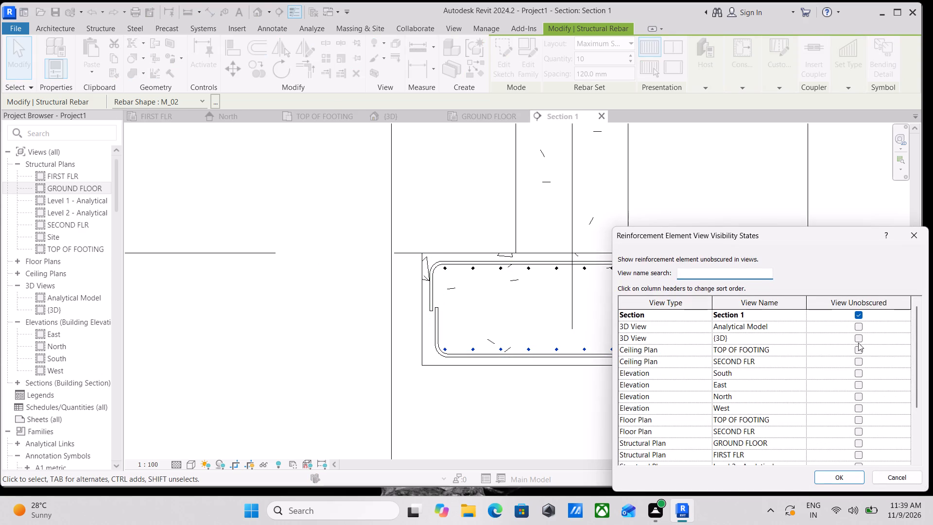
pyautogui.click(857, 335)
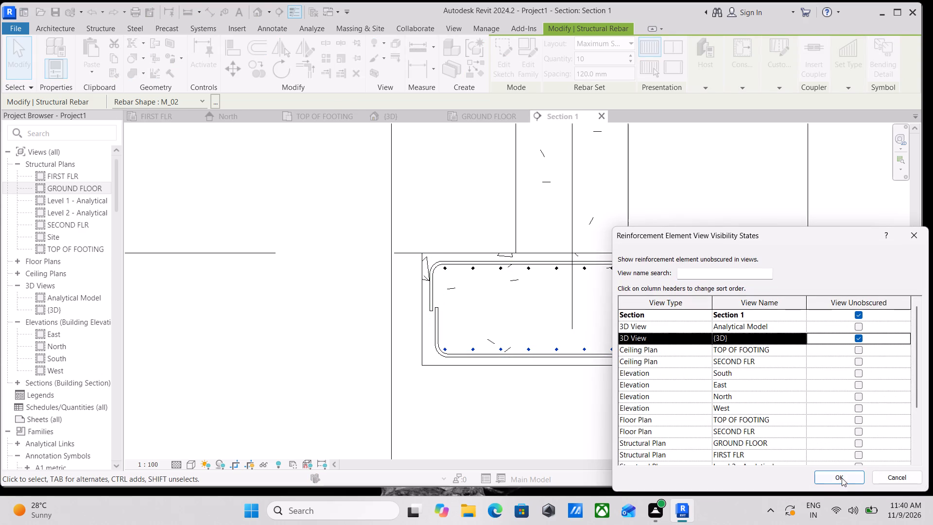
pyautogui.click(842, 479)
pyautogui.scroll(3, 580, 273)
pyautogui.press('Escape')
# Check the view visibility states of the upper perpendicular bar set.
pyautogui.click(549, 264)
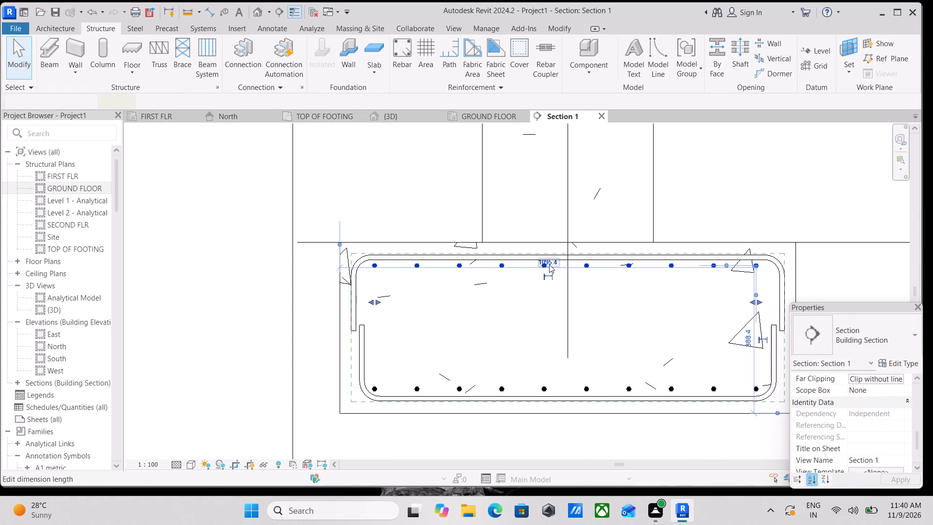
pyautogui.scroll(-1, 854, 403)
pyautogui.scroll(2, 854, 403)
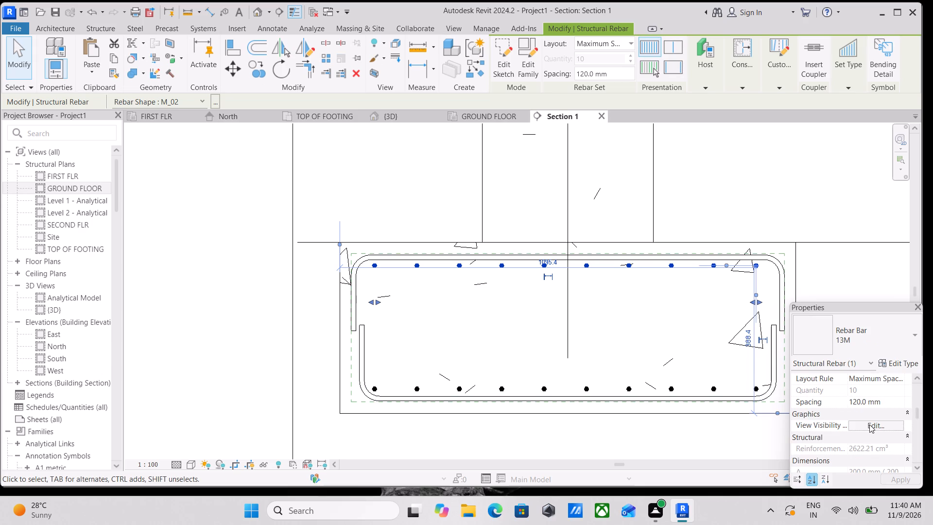
pyautogui.click(869, 424)
pyautogui.click(839, 476)
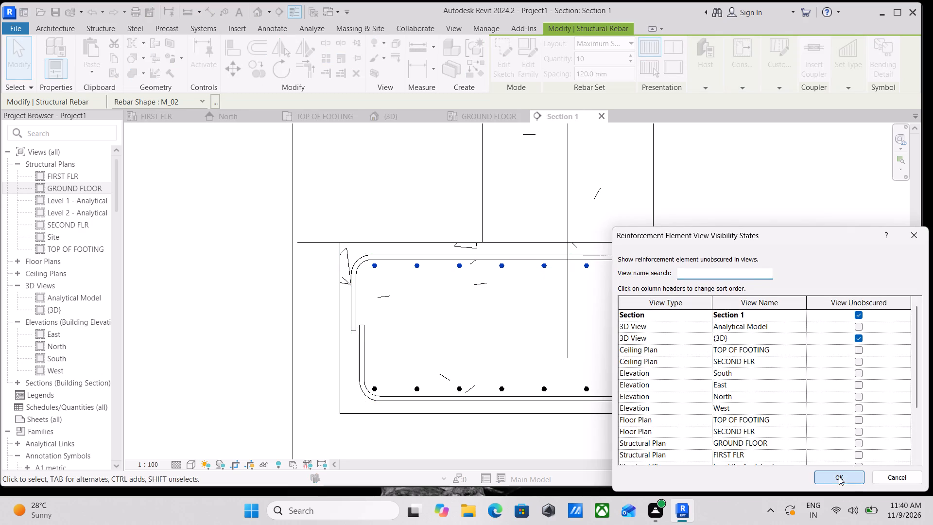
pyautogui.press('Escape')
# Inspect the reinforced corner footing in the {3D} view to see which bar sets show through the concrete.
pyautogui.scroll(-3, 650, 319)
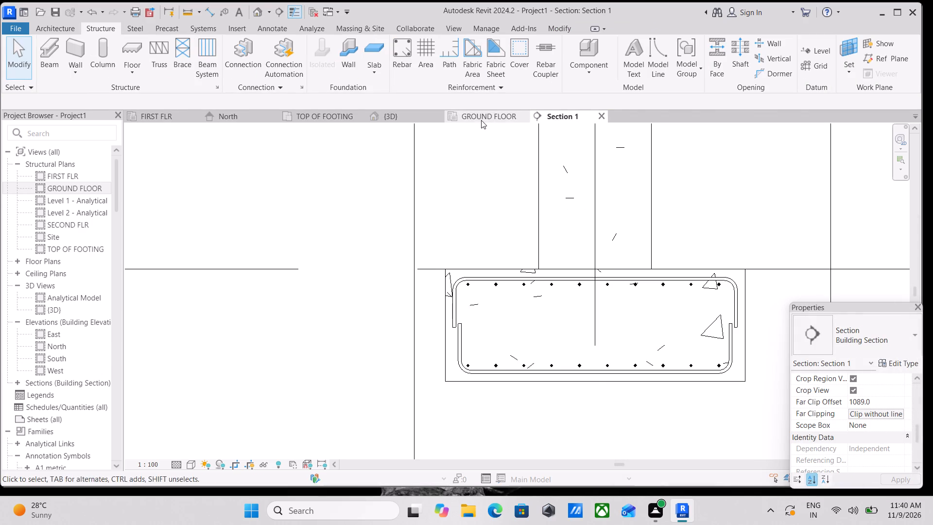
pyautogui.click(478, 118)
pyautogui.scroll(-3, 565, 309)
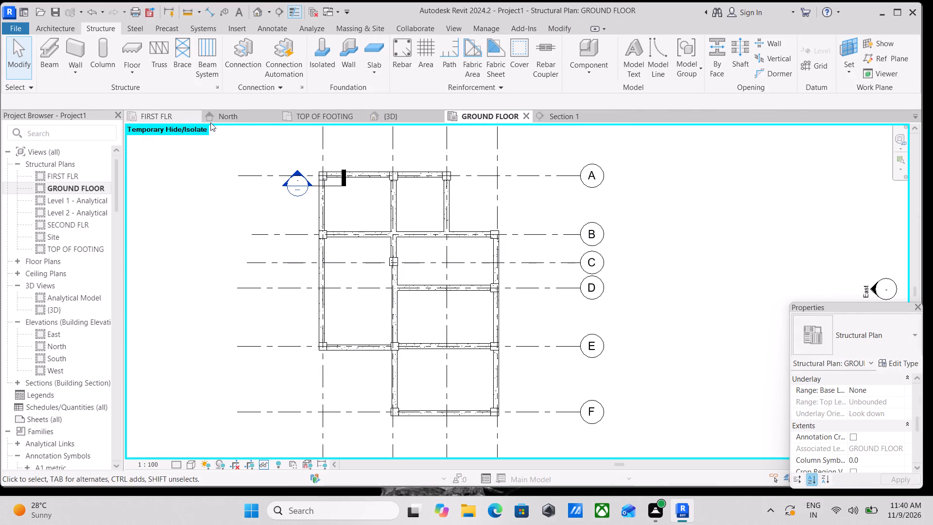
pyautogui.click(391, 119)
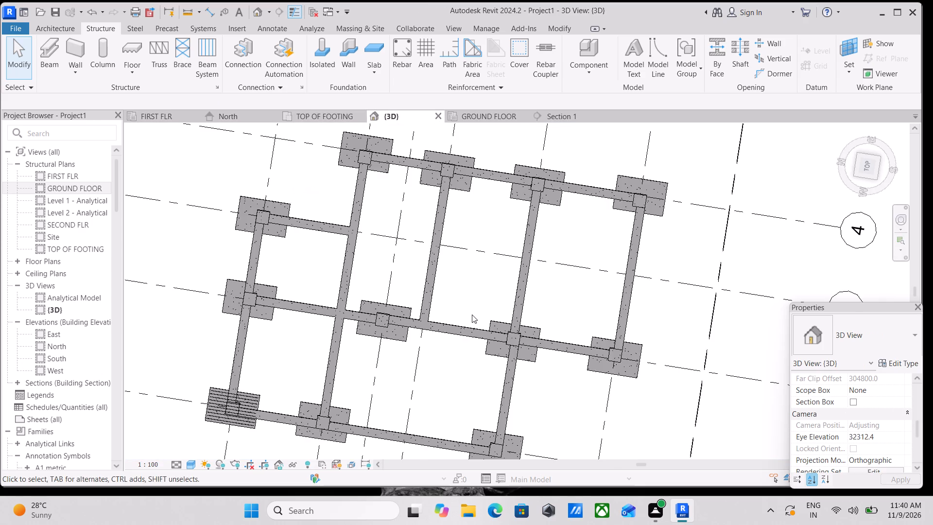
pyautogui.scroll(-3, 472, 315)
pyautogui.scroll(2, 453, 399)
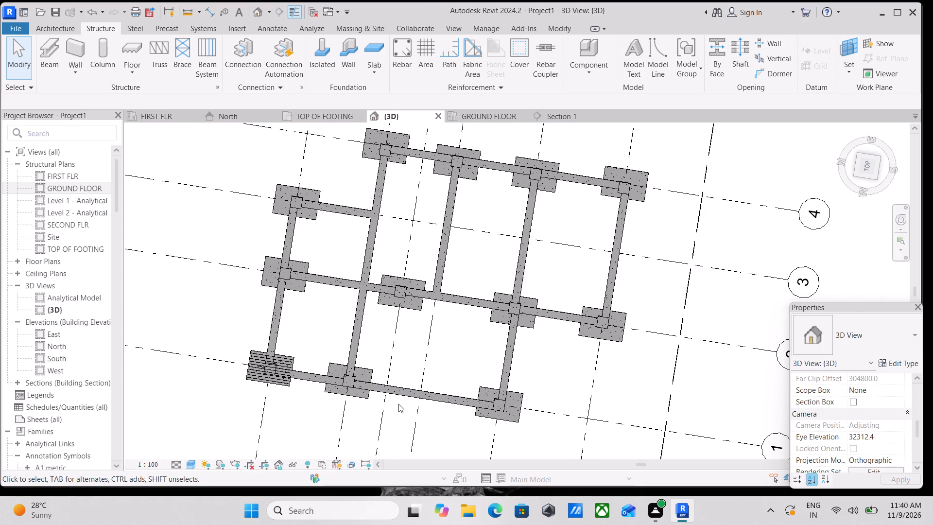
pyautogui.keyDown('shift'); pyautogui.moveTo(388, 405); pyautogui.dragTo(423, 228, button='middle'); pyautogui.keyUp('shift')
pyautogui.keyDown('shift'); pyautogui.moveTo(404, 430); pyautogui.dragTo(335, 319, button='middle'); pyautogui.keyUp('shift')
pyautogui.scroll(9, 253, 377)
pyautogui.moveTo(305, 424); pyautogui.dragTo(319, 356, button='middle')
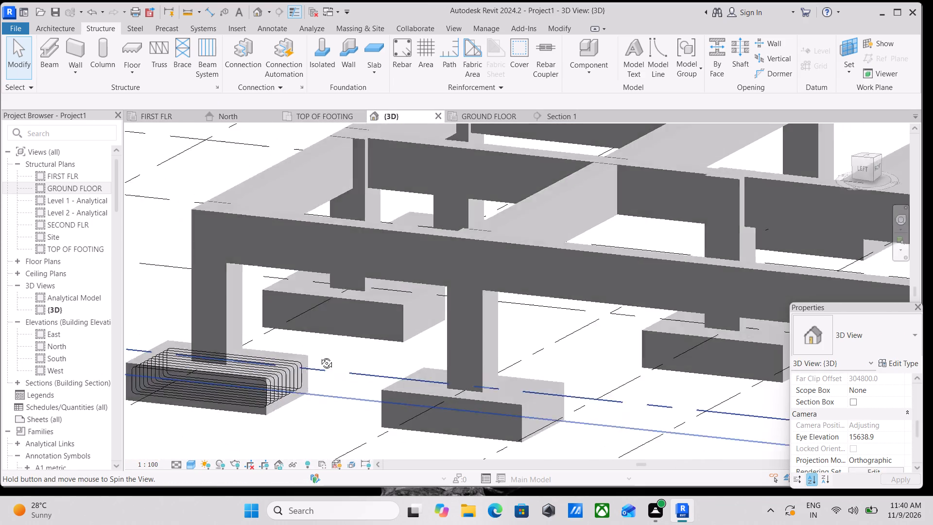
pyautogui.moveTo(319, 356); pyautogui.dragTo(259, 373, button='middle')
pyautogui.scroll(-3, 267, 367)
pyautogui.moveTo(267, 367); pyautogui.dragTo(334, 378, button='middle')
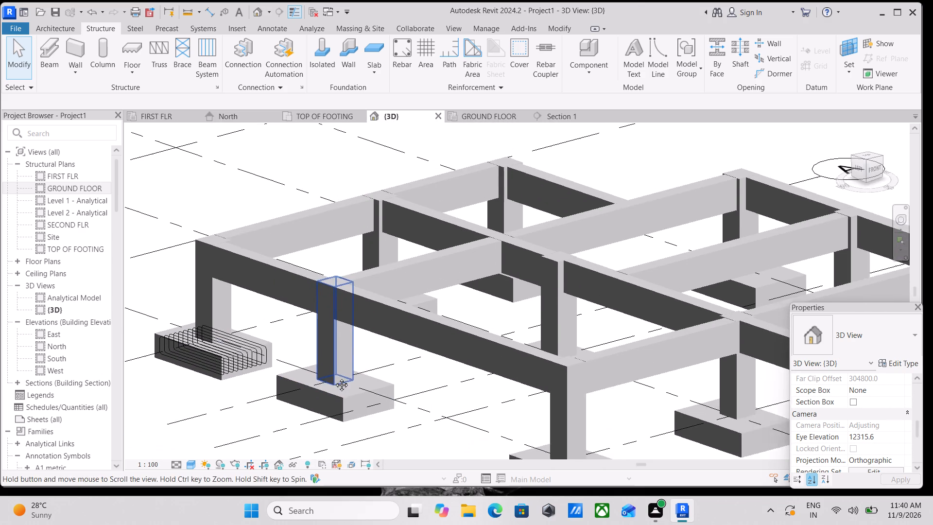
pyautogui.moveTo(334, 378); pyautogui.dragTo(337, 378, button='middle')
# In Section 1, make the lower U-shaped bar set along the footing's bottom unobscured in the {3D} view.
pyautogui.click(557, 114)
pyautogui.scroll(1, 513, 362)
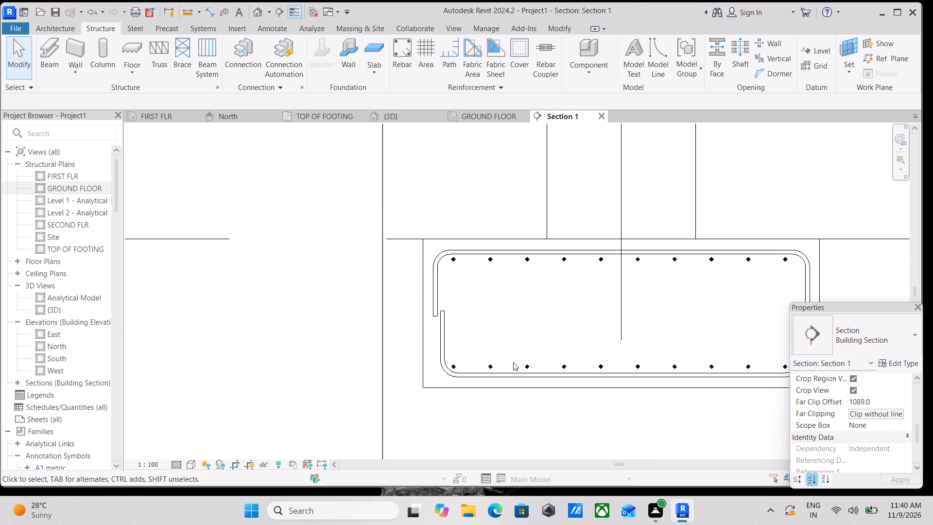
pyautogui.scroll(3, 513, 362)
pyautogui.press('Escape')
pyautogui.click(528, 374)
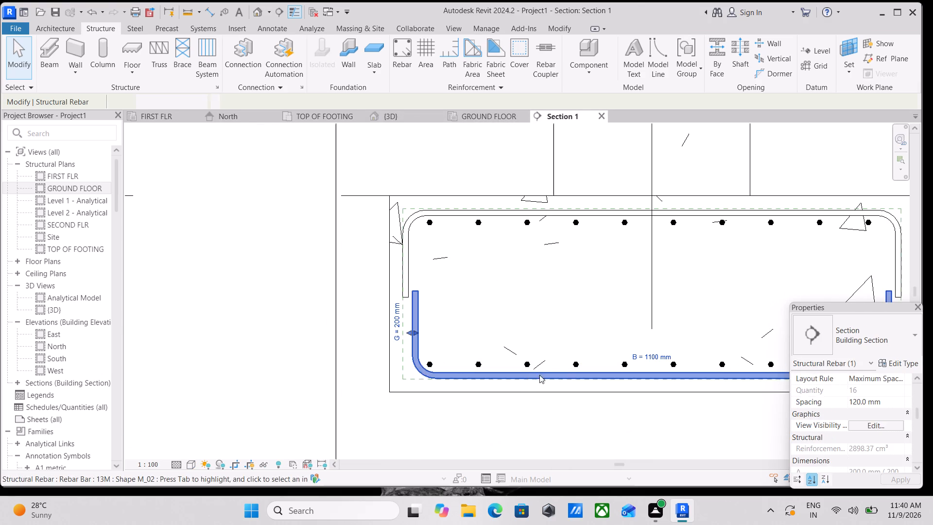
pyautogui.scroll(-3, 834, 433)
pyautogui.scroll(-6, 876, 455)
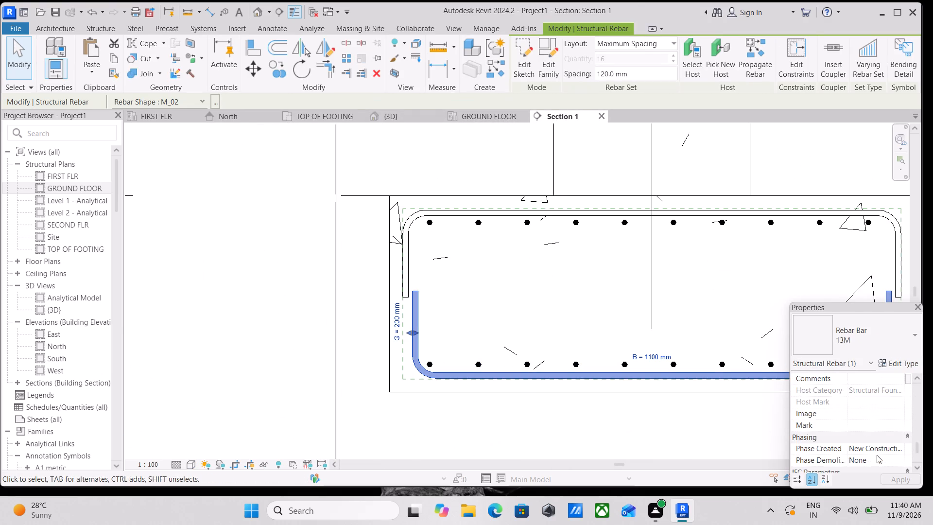
pyautogui.scroll(7, 877, 455)
pyautogui.scroll(3, 894, 419)
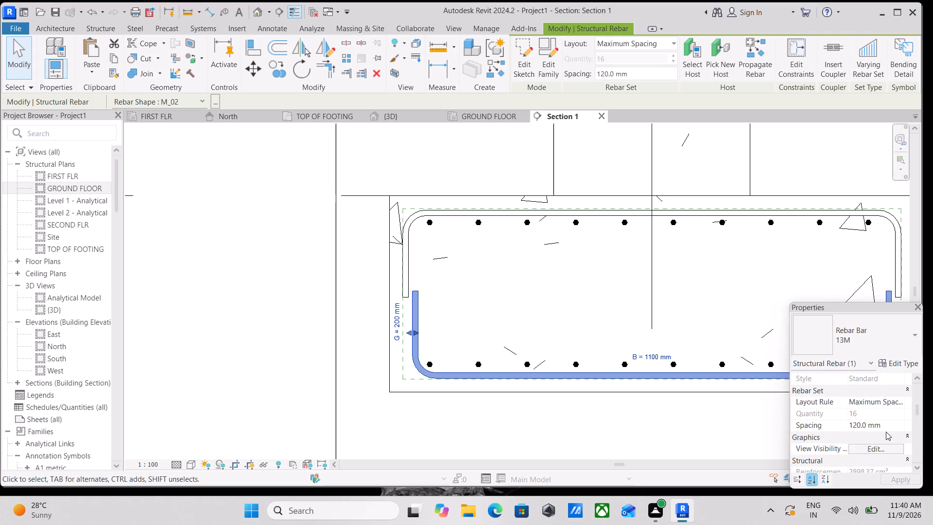
pyautogui.click(875, 449)
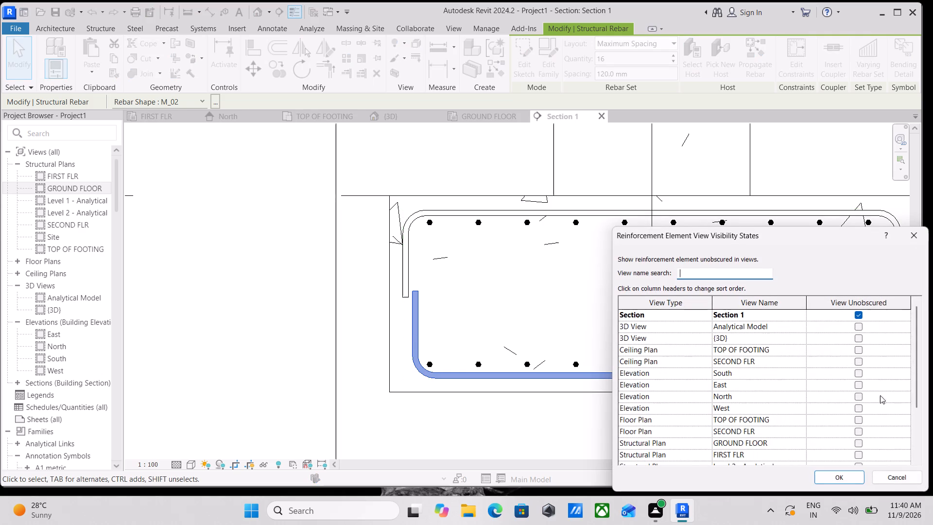
pyautogui.click(859, 338)
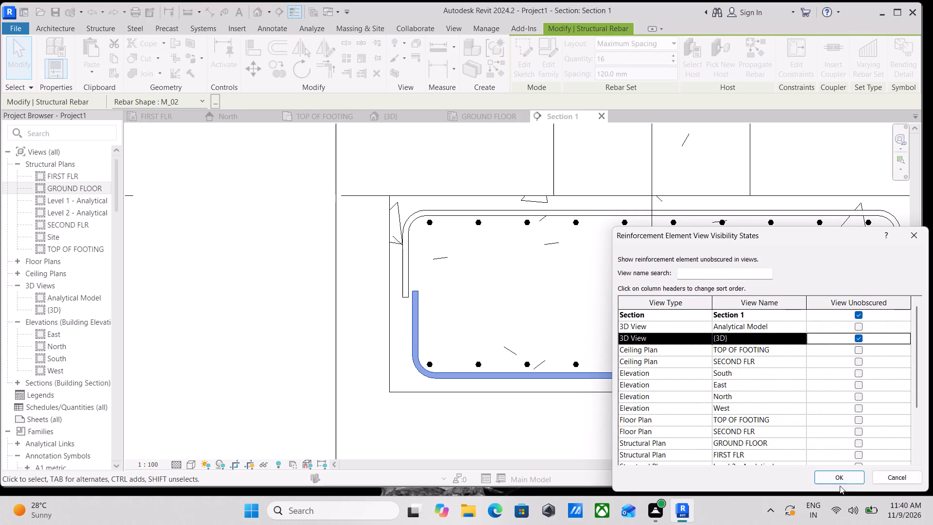
pyautogui.click(840, 475)
pyautogui.scroll(-2, 598, 335)
pyautogui.moveTo(598, 335); pyautogui.dragTo(483, 414, button='middle')
pyautogui.press('Escape')
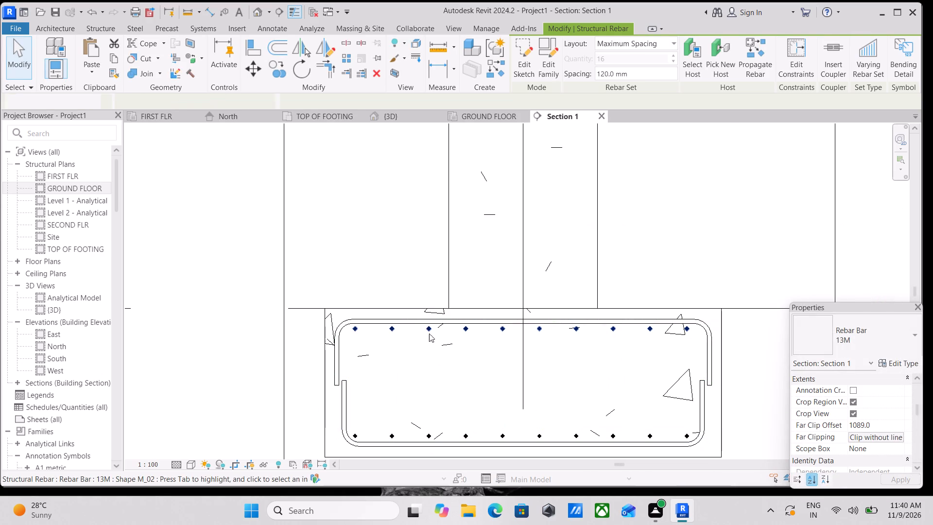
# Make the upper U-shaped bar set along the footing's top unobscured in the {3D} view through its view visibility states.
pyautogui.click(422, 324)
pyautogui.scroll(-1, 835, 441)
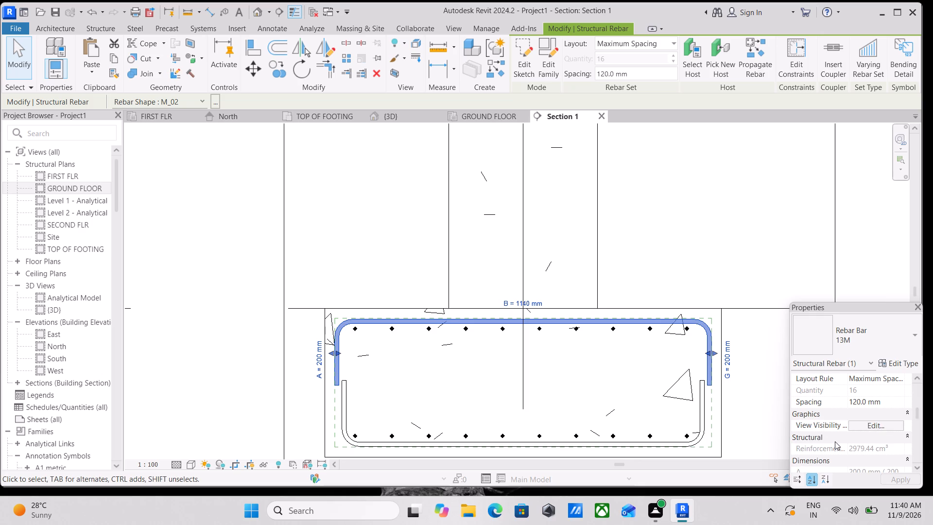
pyautogui.click(853, 428)
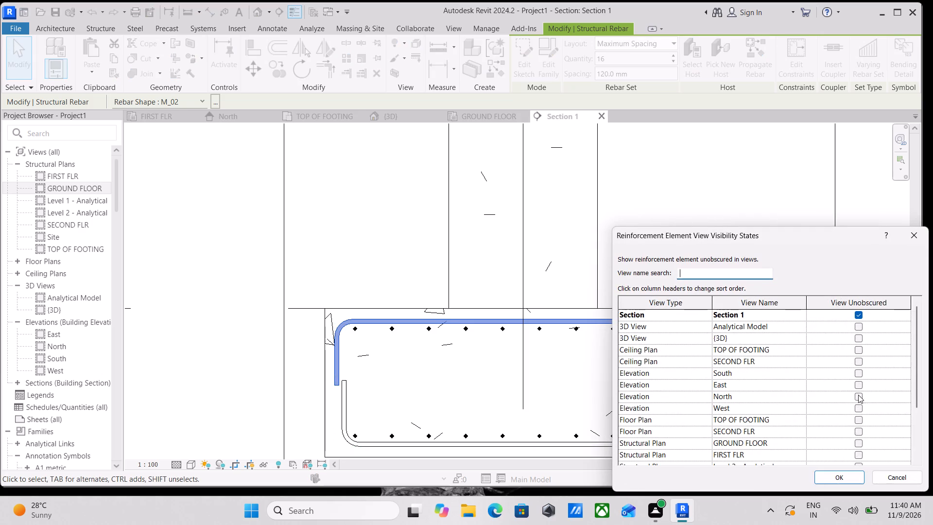
pyautogui.click(855, 337)
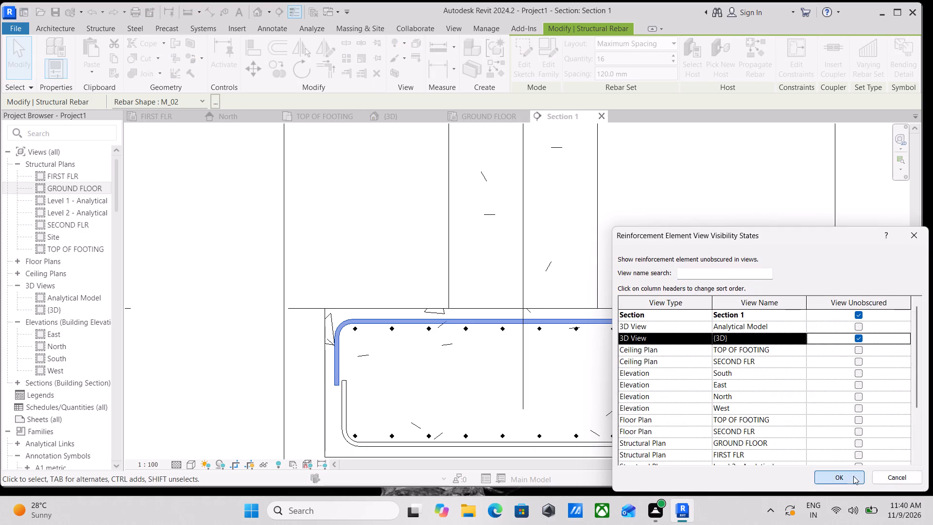
pyautogui.click(853, 476)
pyautogui.scroll(-2, 624, 404)
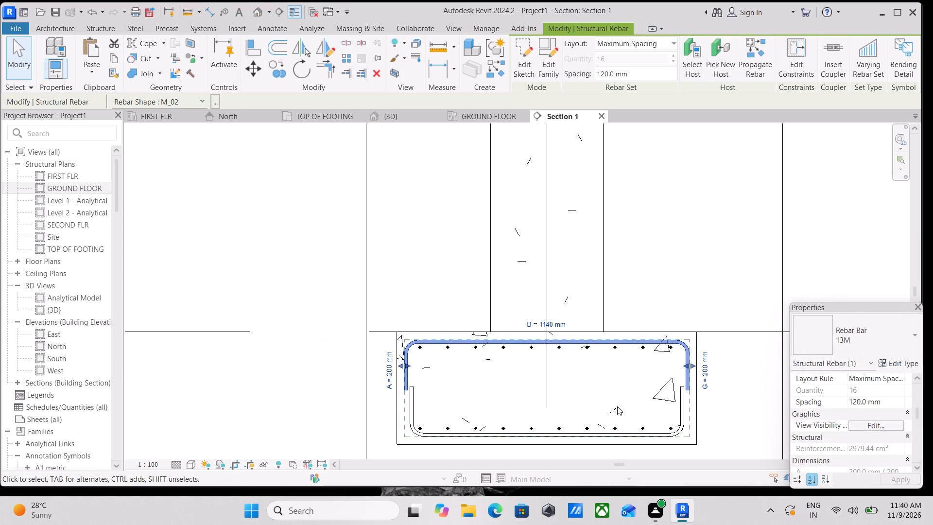
pyautogui.press('Escape')
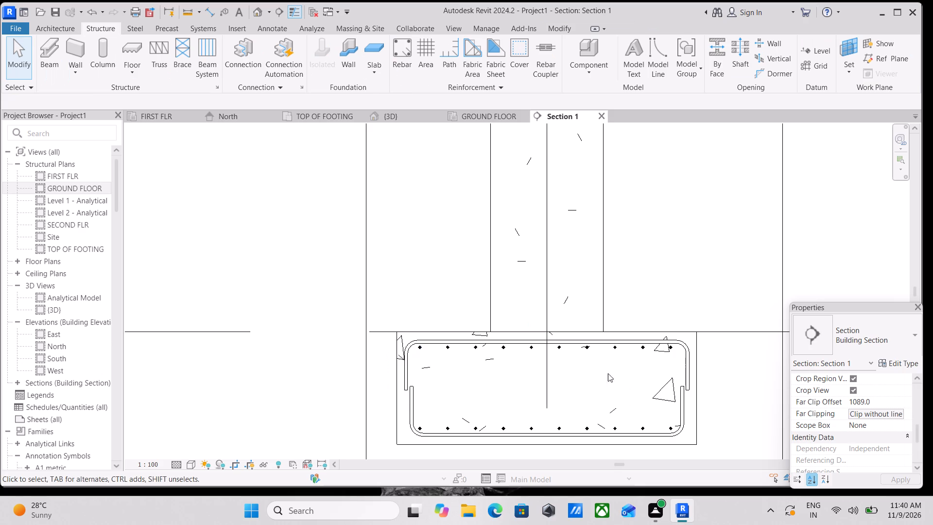
pyautogui.click(524, 340)
pyautogui.press('Escape')
# Set the {3D} view's detail level to Fine.
pyautogui.click(393, 118)
pyautogui.scroll(2, 340, 382)
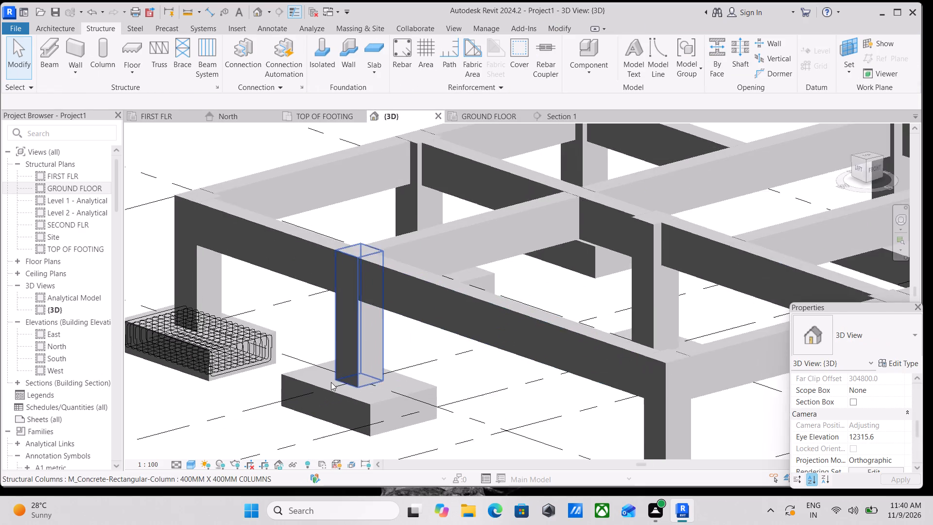
pyautogui.scroll(-2, 331, 382)
pyautogui.keyDown('shift'); pyautogui.moveTo(327, 384); pyautogui.dragTo(377, 446, button='middle'); pyautogui.keyUp('shift')
pyautogui.moveTo(380, 438); pyautogui.dragTo(469, 377, button='middle')
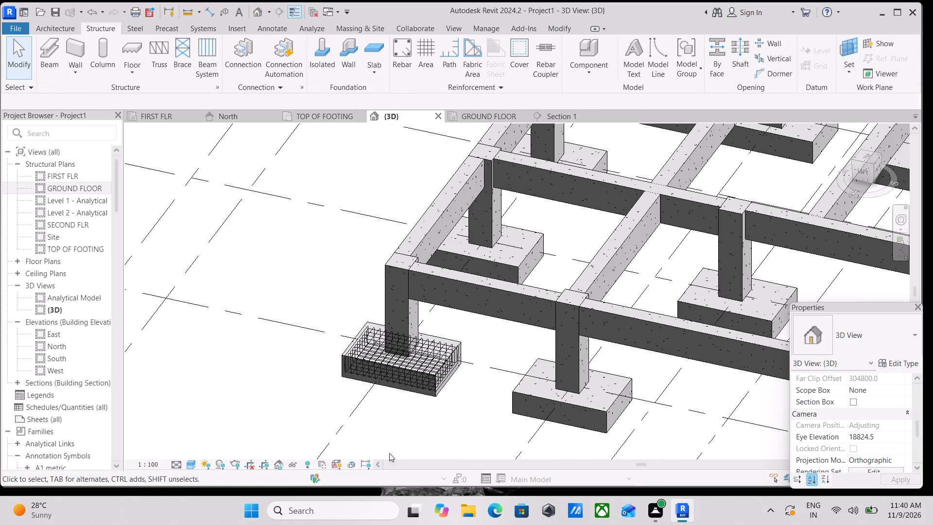
pyautogui.click(176, 467)
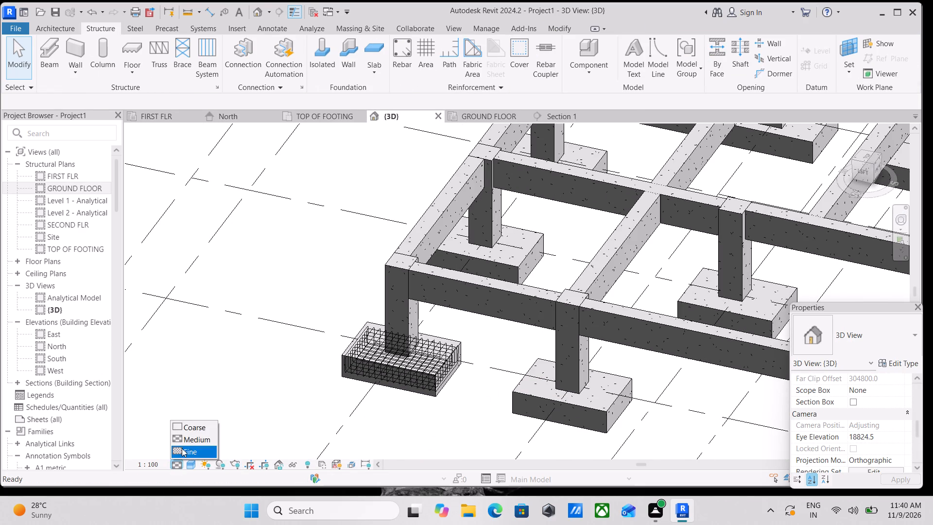
pyautogui.click(182, 448)
# Inspect the corner footing's reinforcement up close in the {3D} view.
pyautogui.scroll(15, 454, 342)
pyautogui.moveTo(358, 424); pyautogui.dragTo(487, 440, button='middle')
pyautogui.scroll(2, 489, 439)
pyautogui.scroll(-15, 494, 436)
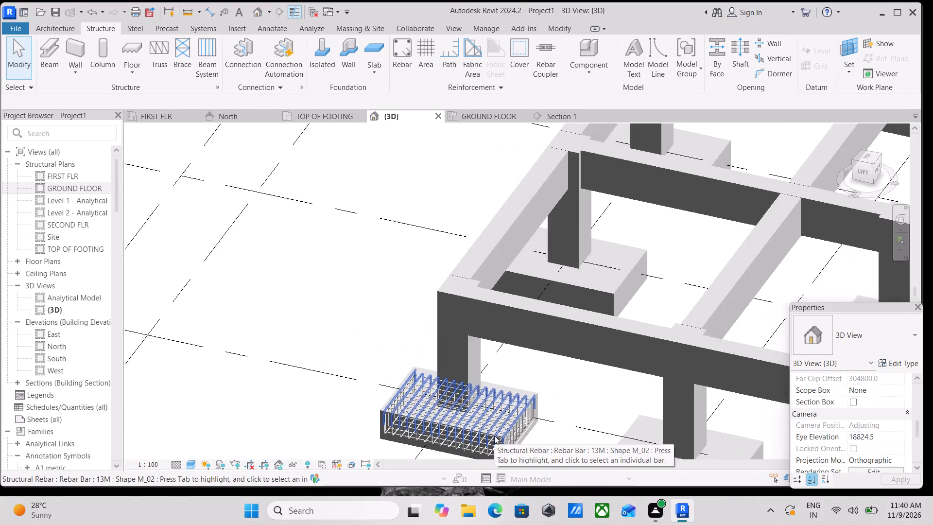
pyautogui.scroll(-2, 494, 436)
# In Section 1, extend the top of the crop region upward past the beams to above the GROUND FLOOR level.
pyautogui.click(479, 117)
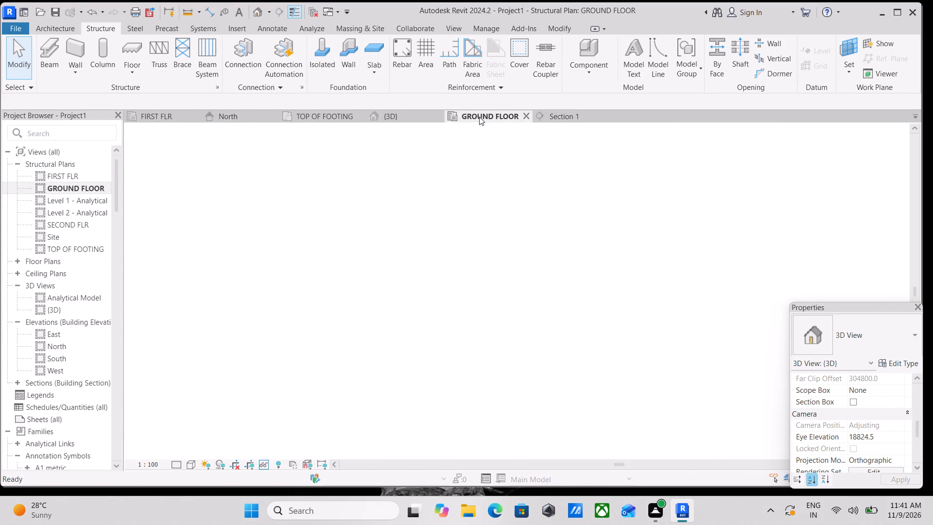
pyautogui.click(558, 120)
pyautogui.scroll(-2, 513, 379)
pyautogui.moveTo(513, 379); pyautogui.dragTo(490, 475, button='middle')
pyautogui.moveTo(600, 246); pyautogui.dragTo(592, 306, button='middle')
pyautogui.click(609, 270)
pyautogui.scroll(-3, 606, 272)
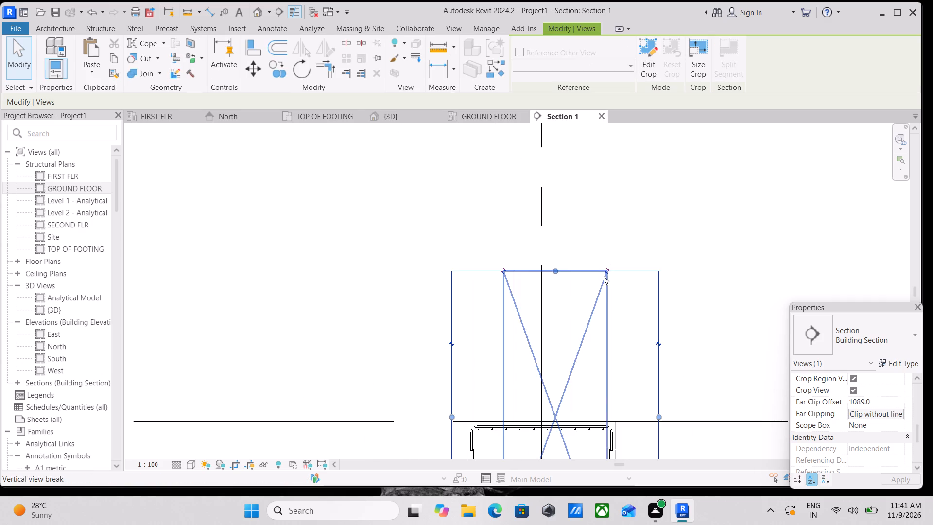
pyautogui.moveTo(603, 277); pyautogui.dragTo(591, 330, button='middle')
pyautogui.moveTo(544, 321); pyautogui.dragTo(546, 297)
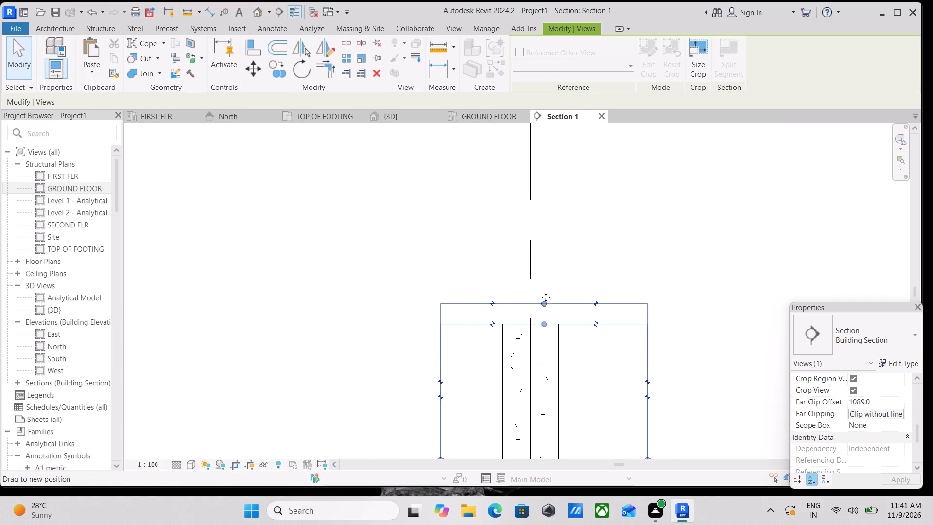
pyautogui.moveTo(546, 297); pyautogui.dragTo(546, 282)
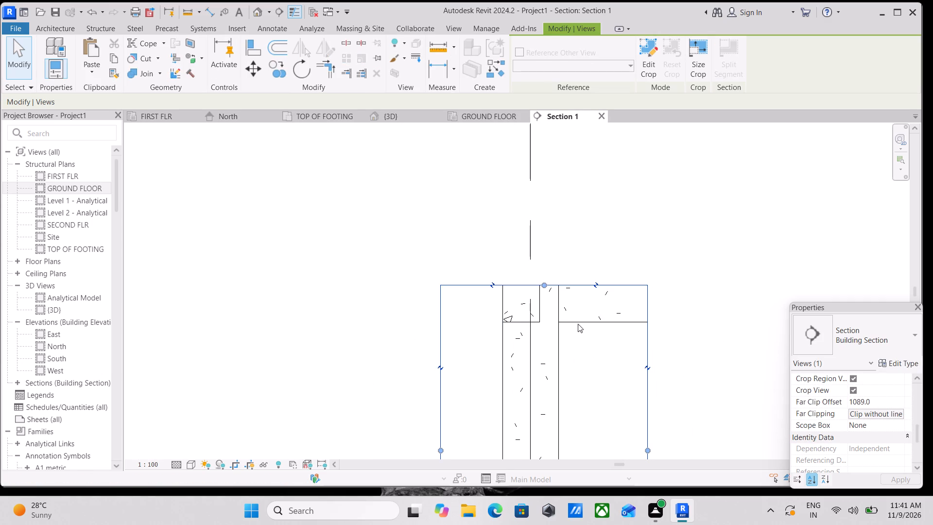
pyautogui.click(583, 324)
pyautogui.scroll(-1, 583, 324)
pyautogui.moveTo(583, 327); pyautogui.dragTo(583, 350, button='middle')
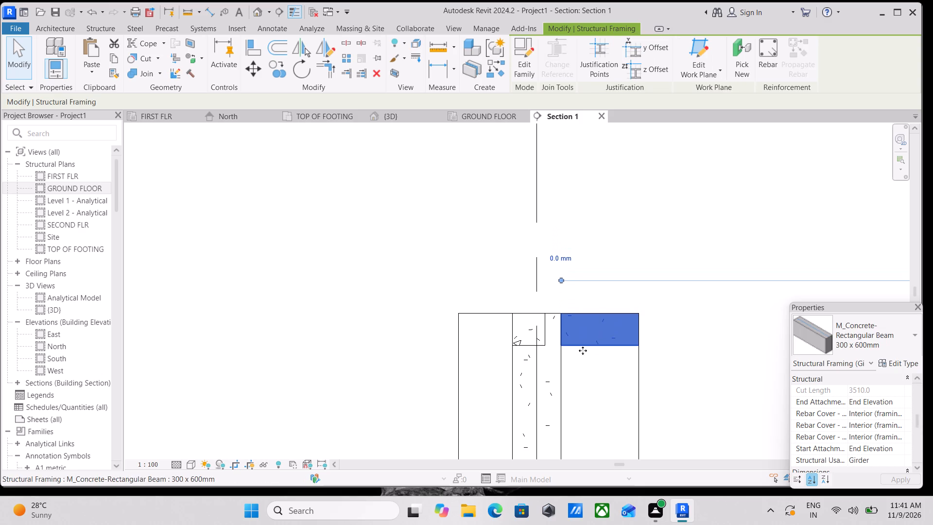
pyautogui.scroll(-1, 559, 313)
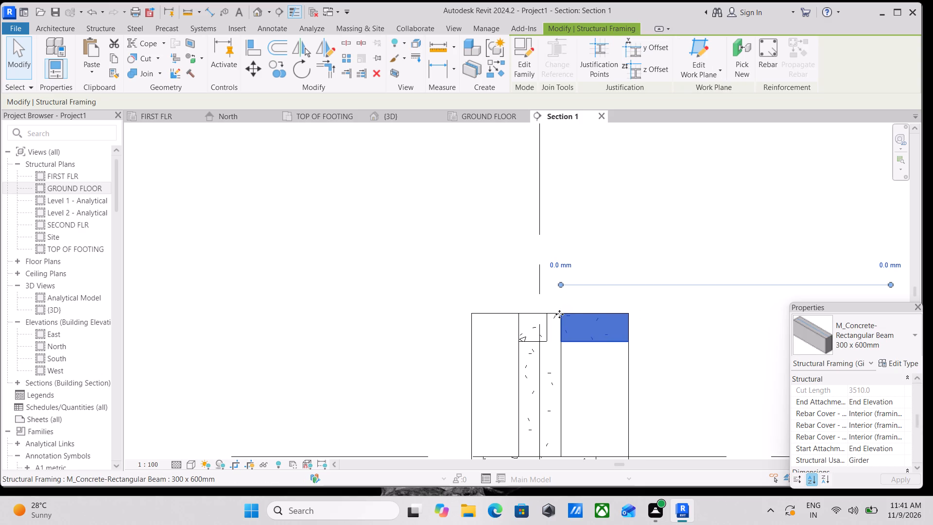
pyautogui.press('Escape')
pyautogui.click(483, 315)
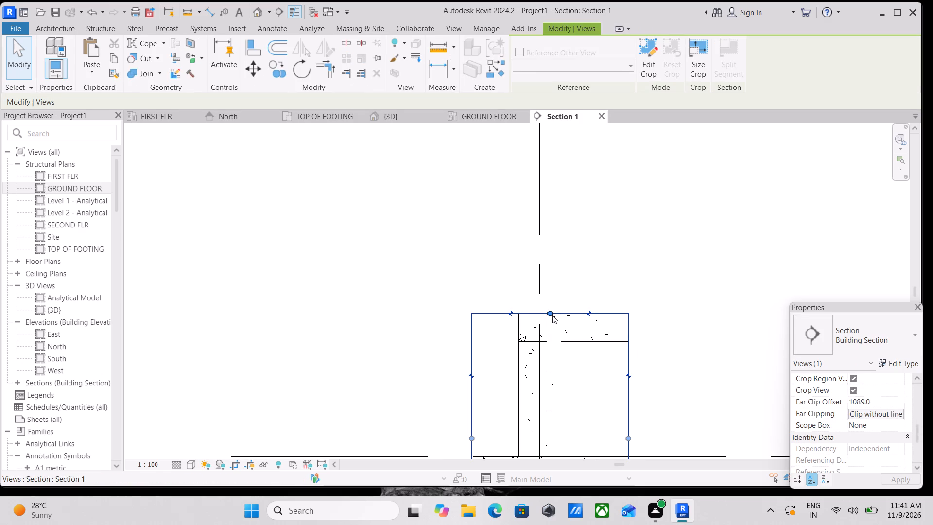
pyautogui.moveTo(552, 315); pyautogui.dragTo(557, 264)
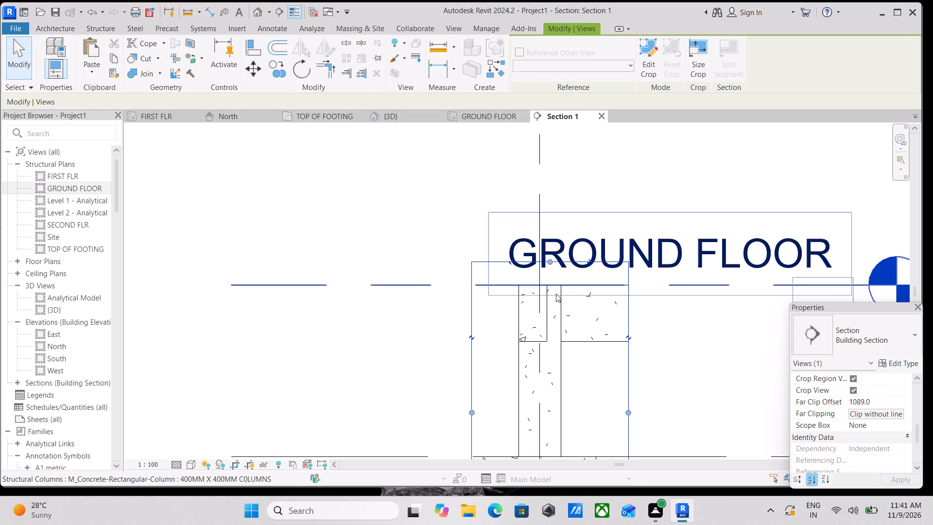
pyautogui.scroll(-3, 556, 294)
pyautogui.scroll(-2, 610, 305)
pyautogui.moveTo(610, 305); pyautogui.dragTo(465, 304, button='middle')
pyautogui.press('Escape')
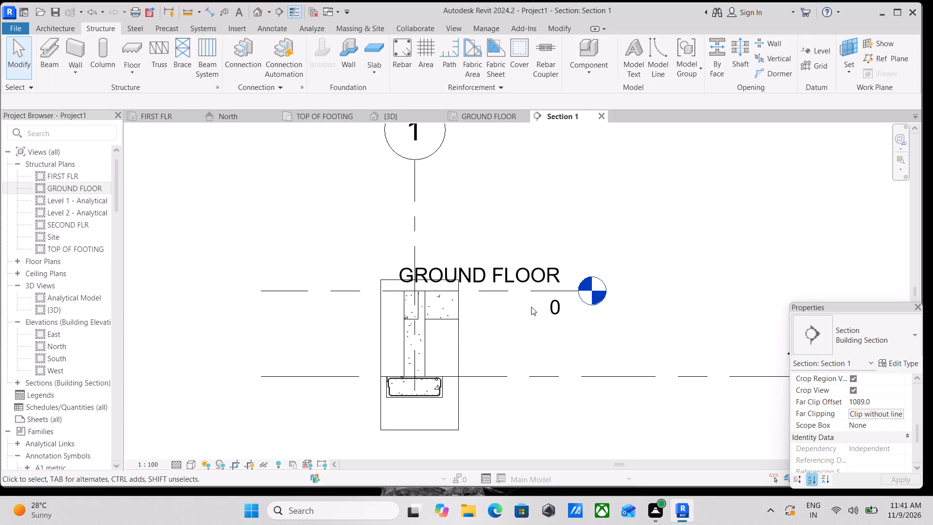
# Extend the GROUND FLOOR level line in Section 1 so its head sits beyond the TOP OF FOOTING level head.
pyautogui.click(550, 294)
pyautogui.moveTo(577, 290); pyautogui.dragTo(728, 281)
pyautogui.scroll(-1, 728, 281)
pyautogui.moveTo(728, 281); pyautogui.dragTo(506, 282, button='middle')
pyautogui.scroll(1, 505, 282)
pyautogui.scroll(-1, 505, 282)
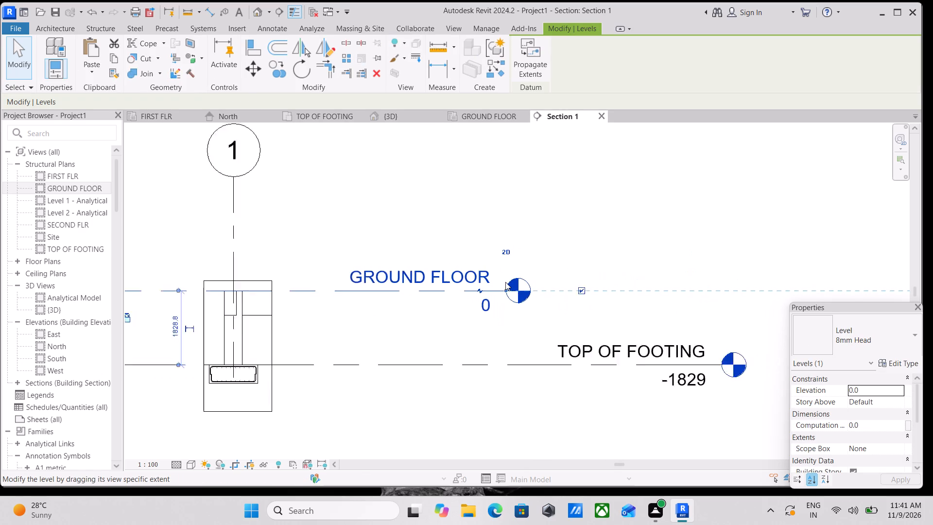
pyautogui.scroll(-1, 505, 282)
pyautogui.scroll(5, 503, 289)
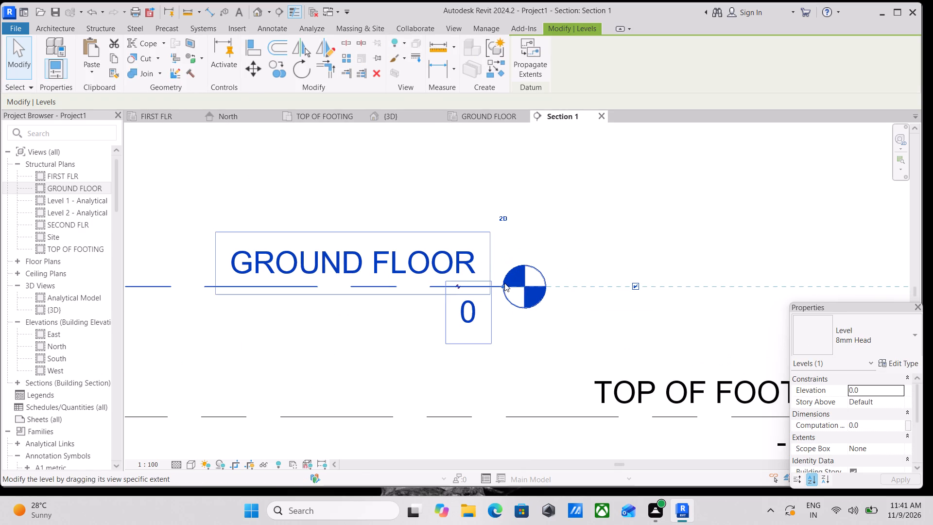
pyautogui.moveTo(505, 285); pyautogui.dragTo(780, 274)
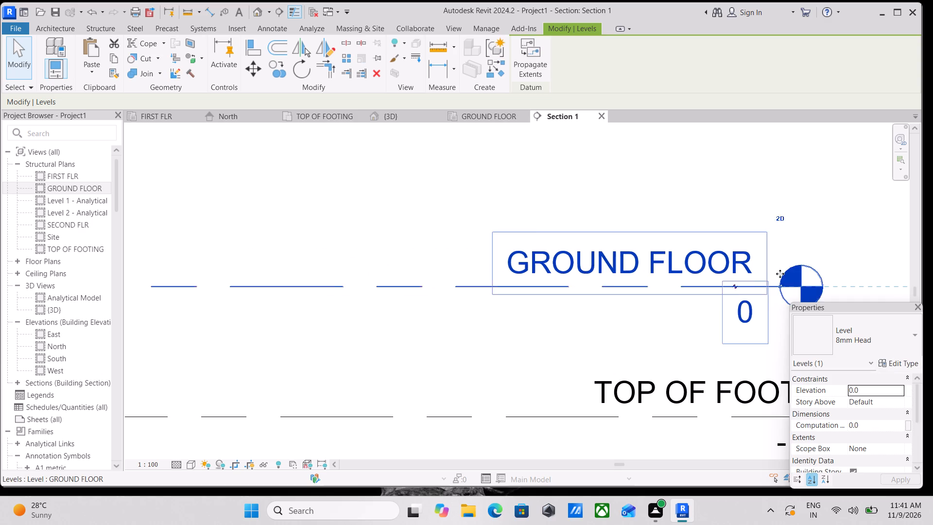
pyautogui.scroll(-1, 780, 274)
pyautogui.moveTo(780, 274); pyautogui.dragTo(586, 268, button='middle')
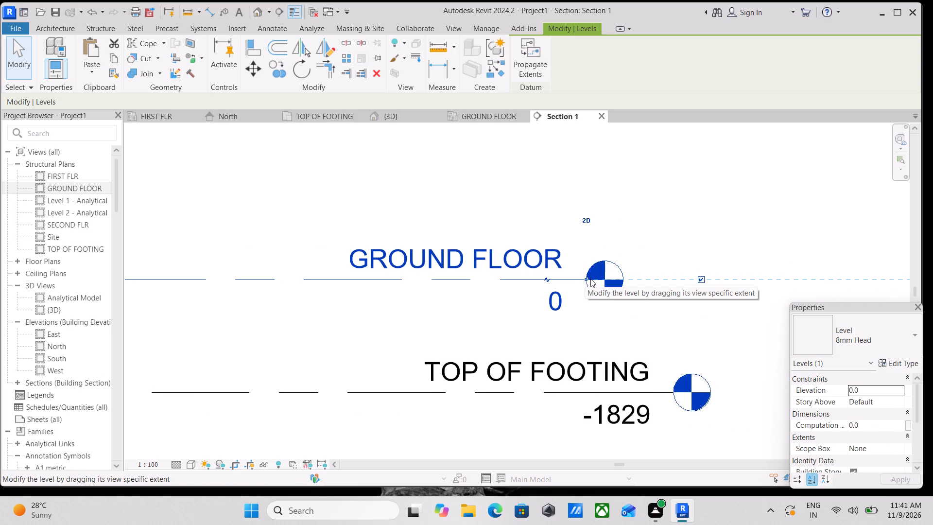
pyautogui.moveTo(585, 279); pyautogui.dragTo(744, 282)
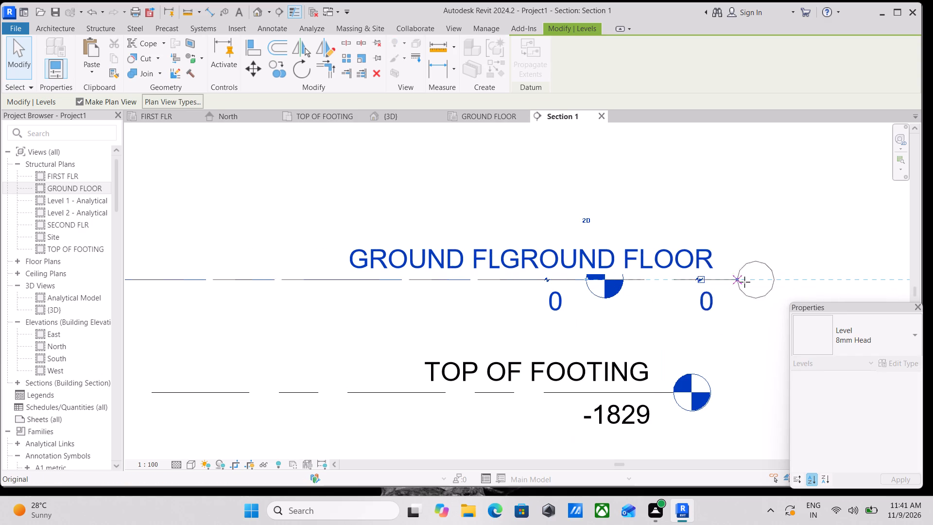
pyautogui.moveTo(744, 282); pyautogui.dragTo(767, 283)
pyautogui.scroll(-3, 586, 305)
pyautogui.moveTo(586, 305); pyautogui.dragTo(704, 303, button='middle')
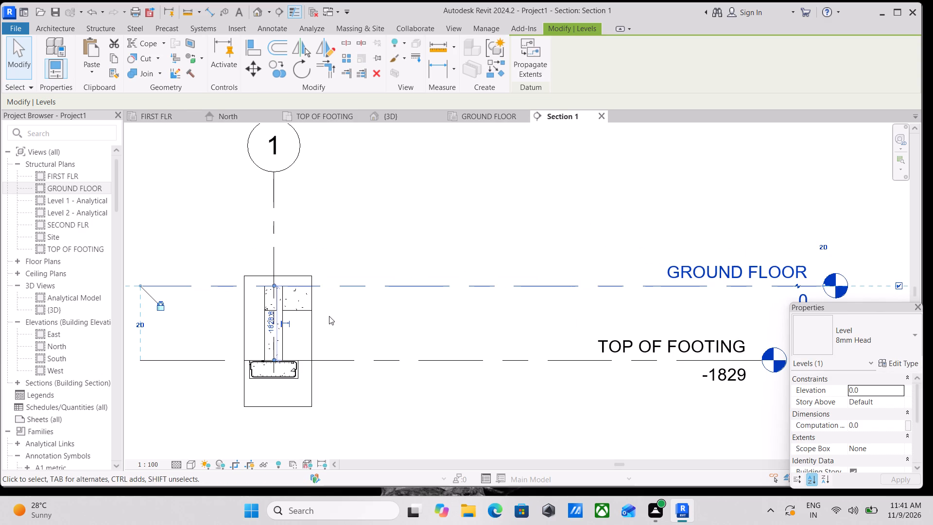
pyautogui.press('Escape')
# Lower the top edge of Section 1's crop region to just above the GROUND FLOOR level.
pyautogui.scroll(3, 295, 336)
pyautogui.moveTo(293, 336); pyautogui.dragTo(509, 368, button='middle')
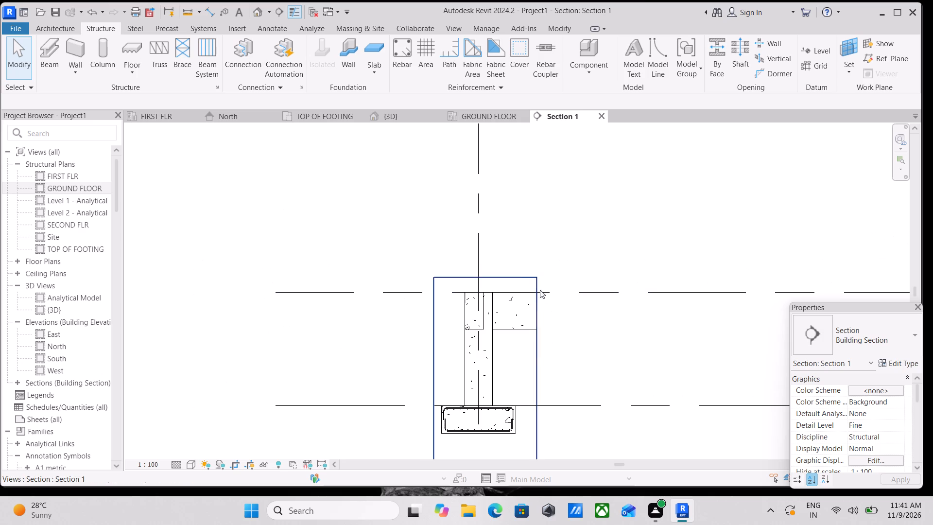
pyautogui.click(515, 275)
pyautogui.scroll(3, 491, 287)
pyautogui.moveTo(480, 271); pyautogui.dragTo(480, 285)
# Temporarily hide the two 300 x 600mm concrete beams at the top of the column in Section 1.
pyautogui.click(523, 351)
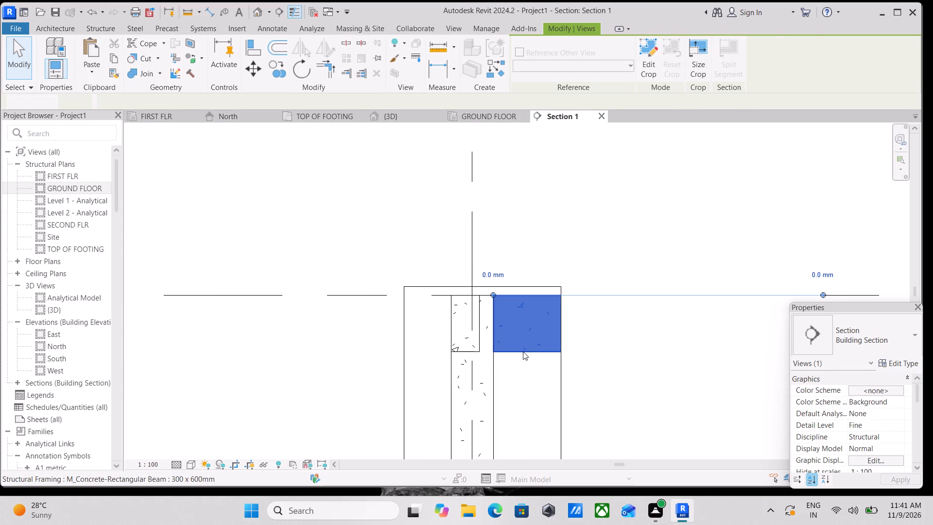
pyautogui.write('HH')
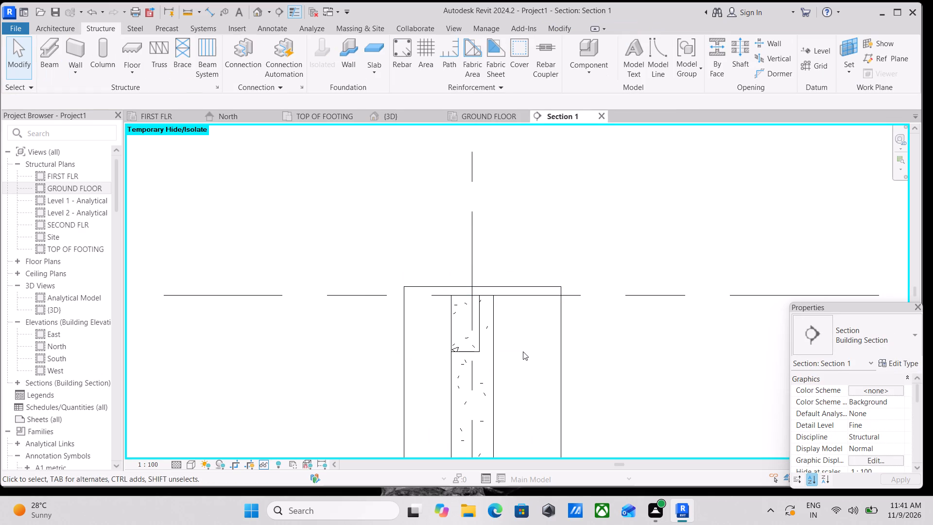
pyautogui.click(461, 351)
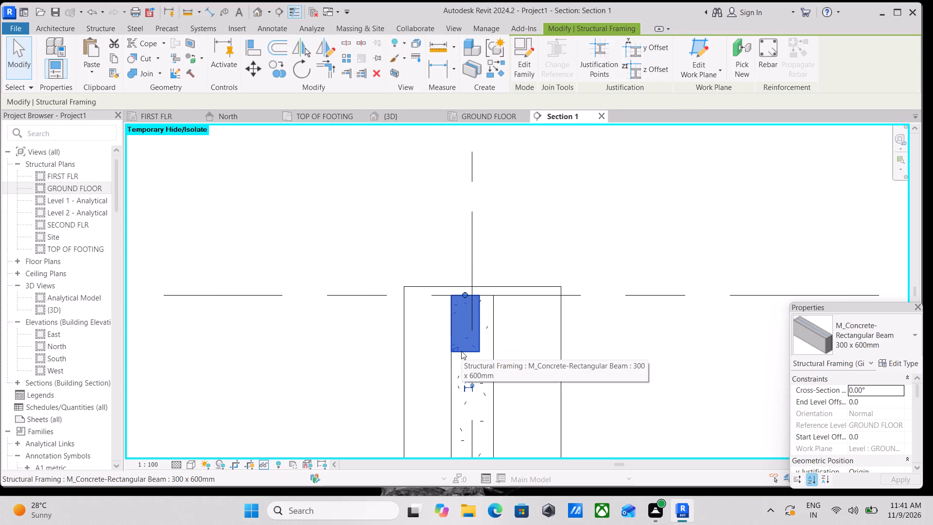
pyautogui.write('HH')
# Set the rebar cover of the whole concrete column above the footing to FOUNDATION COVER <30 mm>.
pyautogui.scroll(3, 461, 351)
pyautogui.moveTo(461, 351); pyautogui.dragTo(419, 361, button='middle')
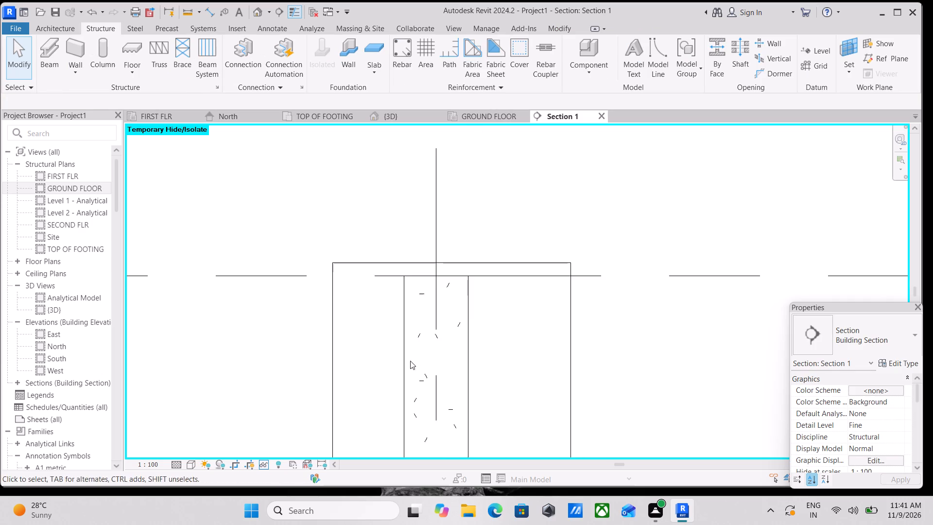
pyautogui.scroll(-2, 406, 357)
pyautogui.moveTo(398, 351); pyautogui.dragTo(388, 272, button='middle')
pyautogui.scroll(-1, 392, 269)
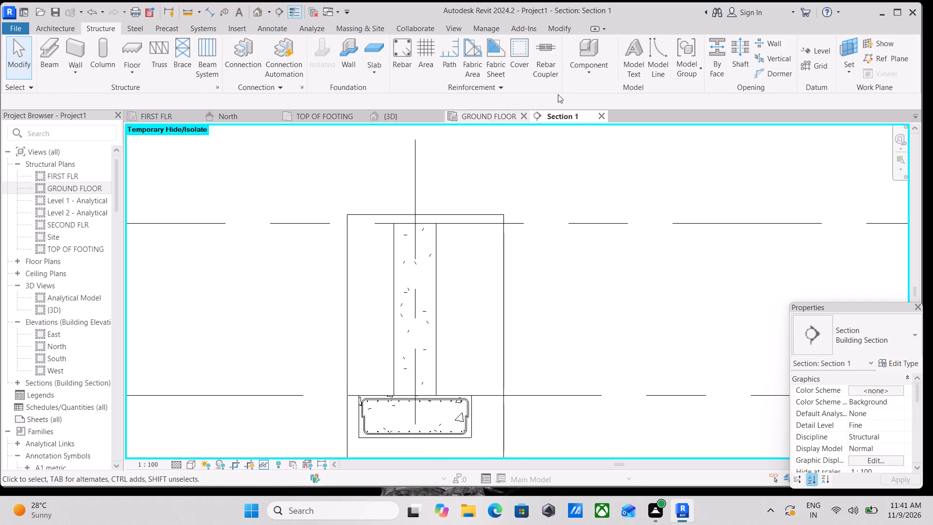
pyautogui.click(514, 52)
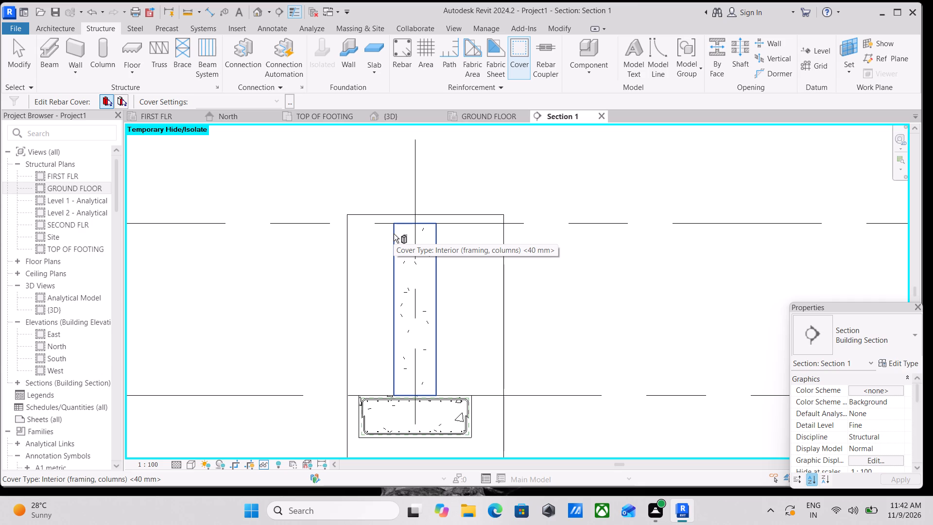
pyautogui.scroll(2, 392, 240)
pyautogui.click(392, 240)
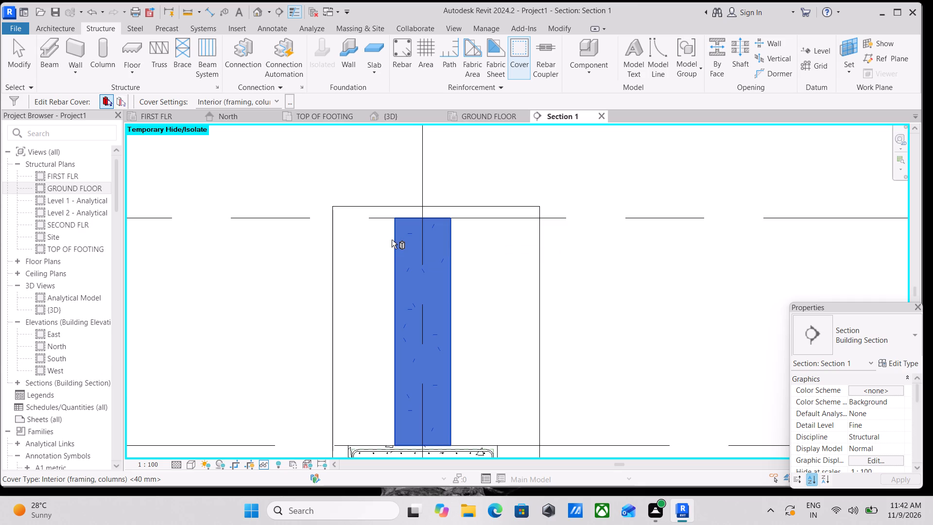
pyautogui.click(276, 99)
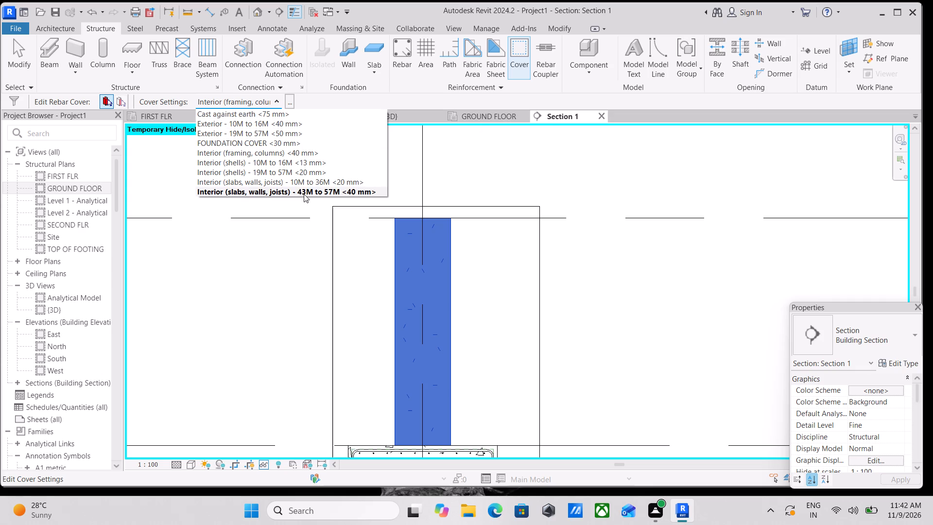
pyautogui.click(296, 139)
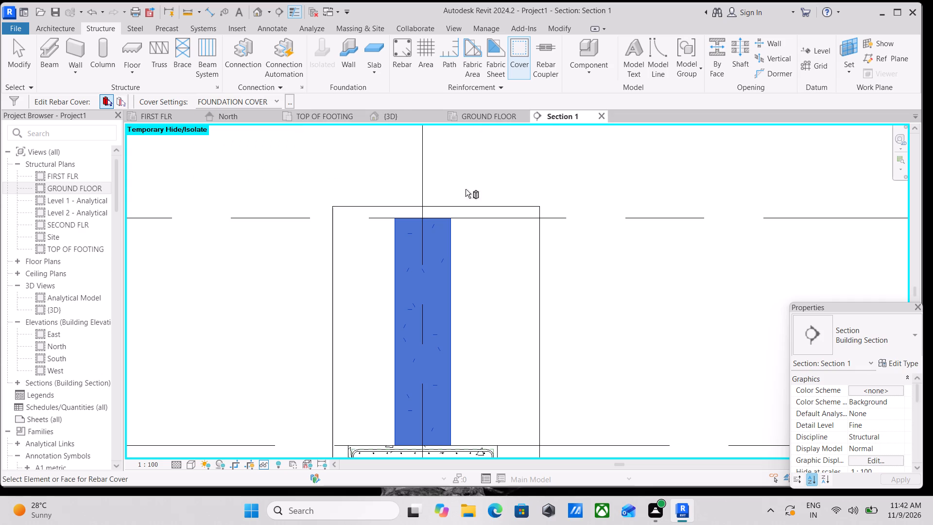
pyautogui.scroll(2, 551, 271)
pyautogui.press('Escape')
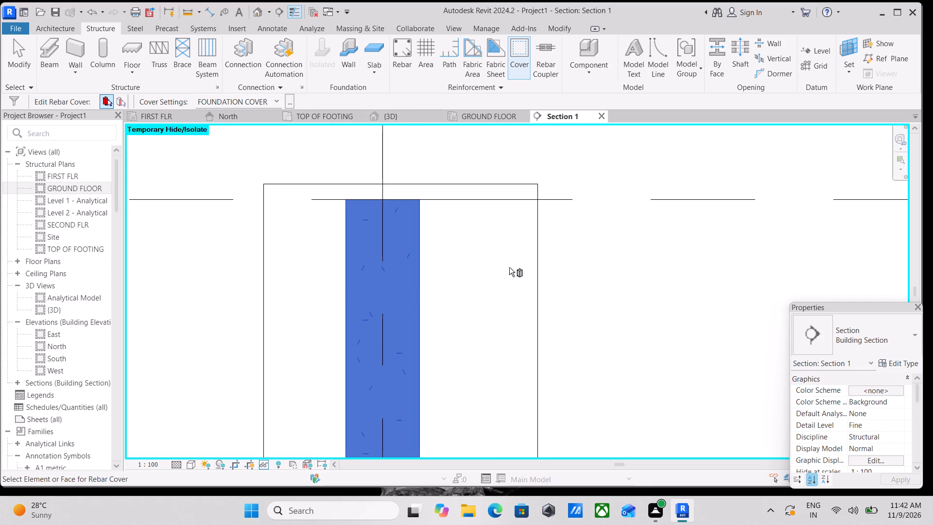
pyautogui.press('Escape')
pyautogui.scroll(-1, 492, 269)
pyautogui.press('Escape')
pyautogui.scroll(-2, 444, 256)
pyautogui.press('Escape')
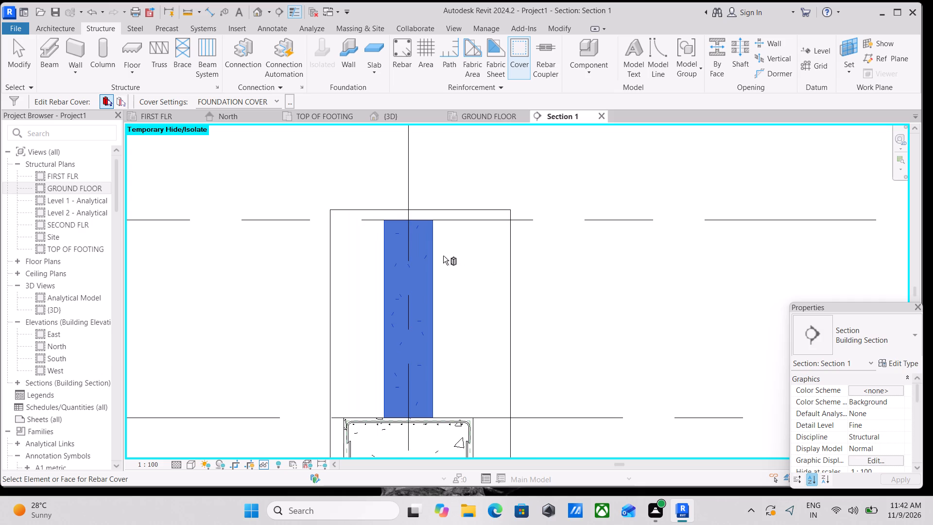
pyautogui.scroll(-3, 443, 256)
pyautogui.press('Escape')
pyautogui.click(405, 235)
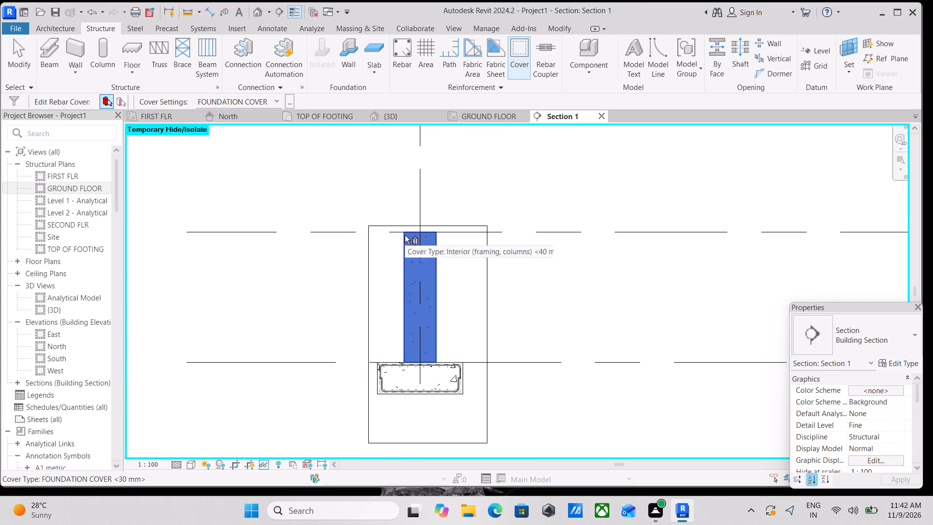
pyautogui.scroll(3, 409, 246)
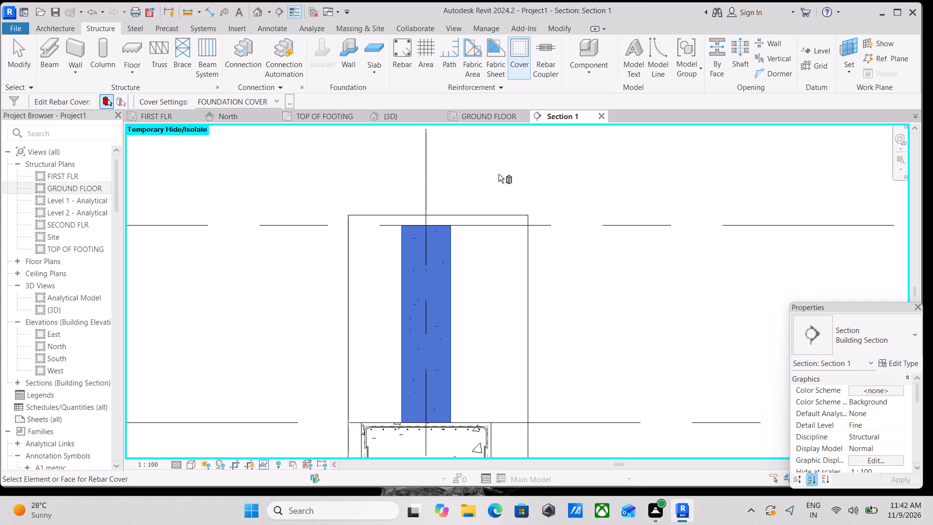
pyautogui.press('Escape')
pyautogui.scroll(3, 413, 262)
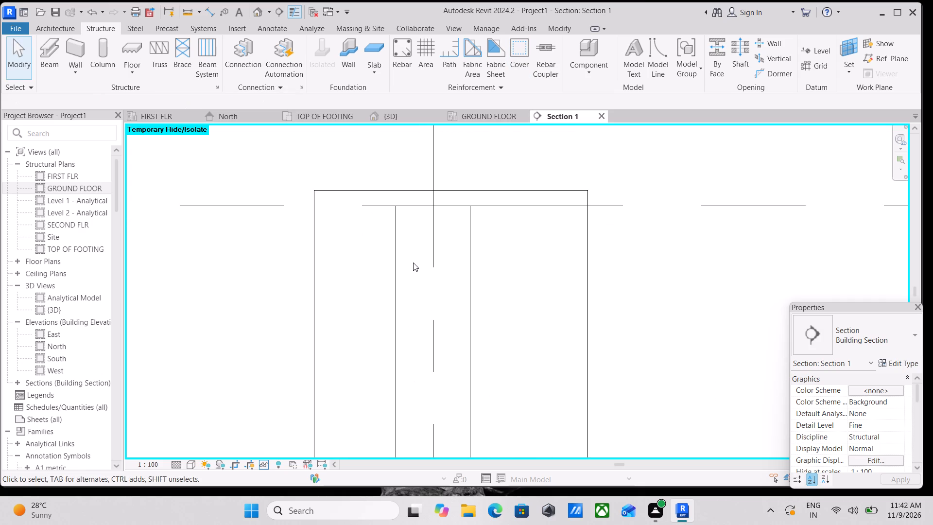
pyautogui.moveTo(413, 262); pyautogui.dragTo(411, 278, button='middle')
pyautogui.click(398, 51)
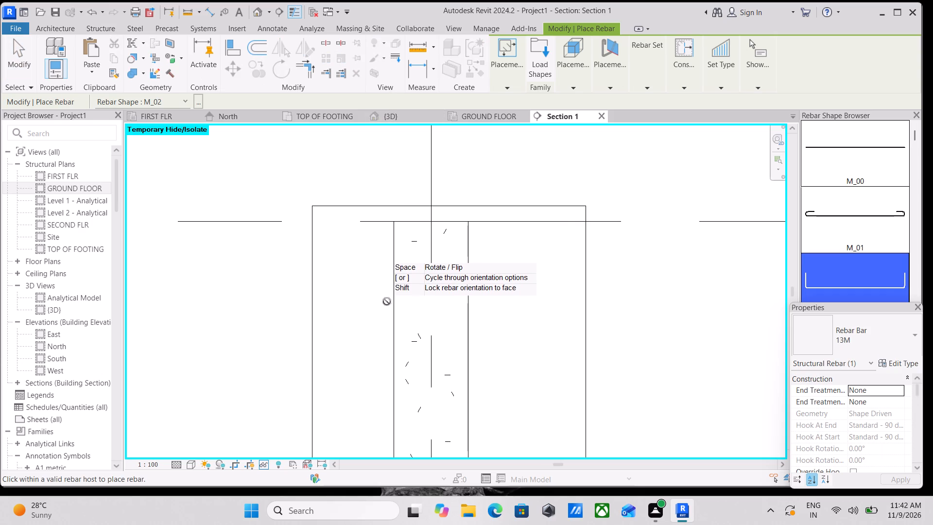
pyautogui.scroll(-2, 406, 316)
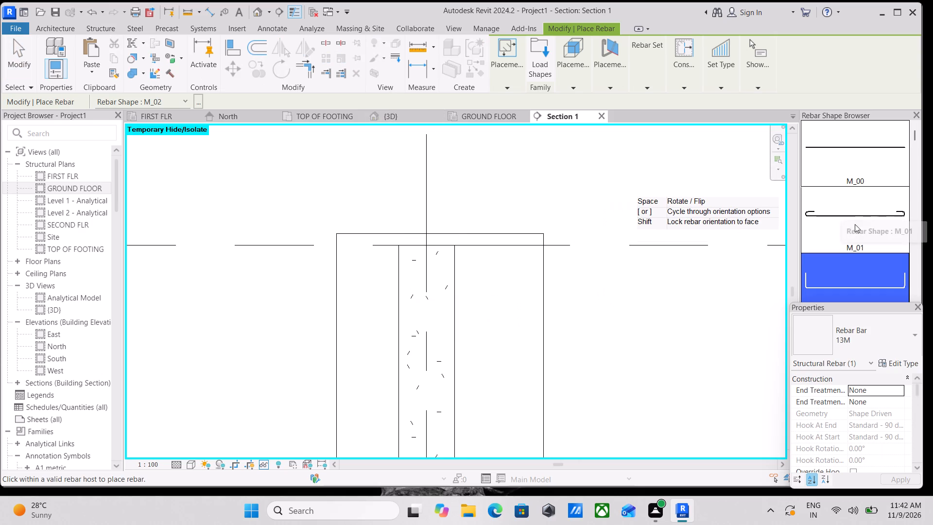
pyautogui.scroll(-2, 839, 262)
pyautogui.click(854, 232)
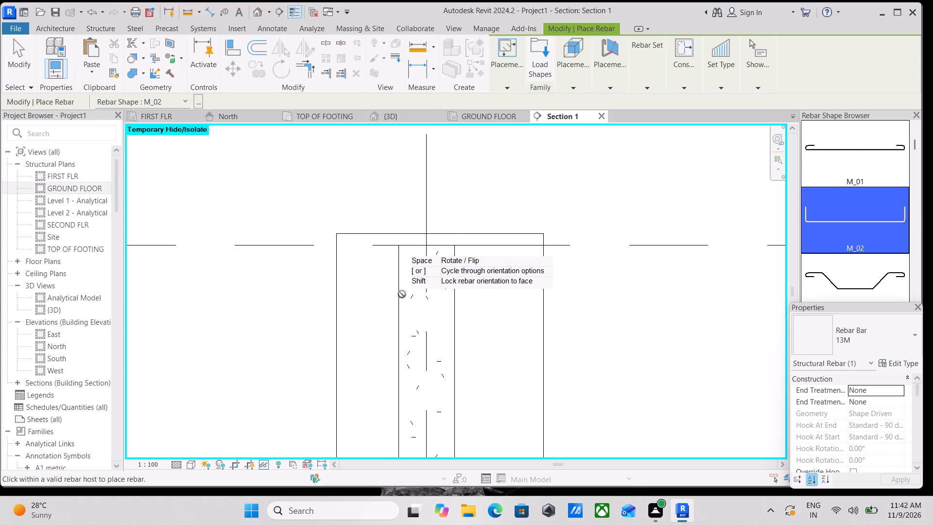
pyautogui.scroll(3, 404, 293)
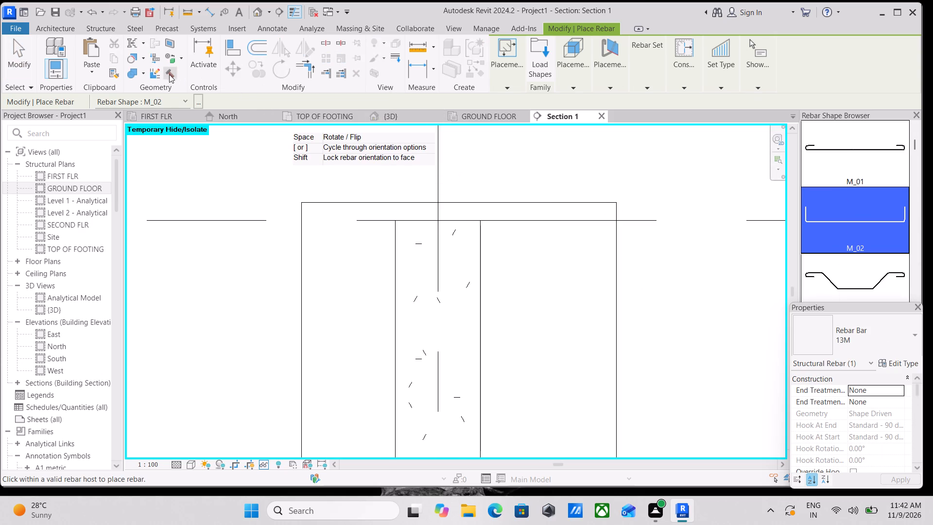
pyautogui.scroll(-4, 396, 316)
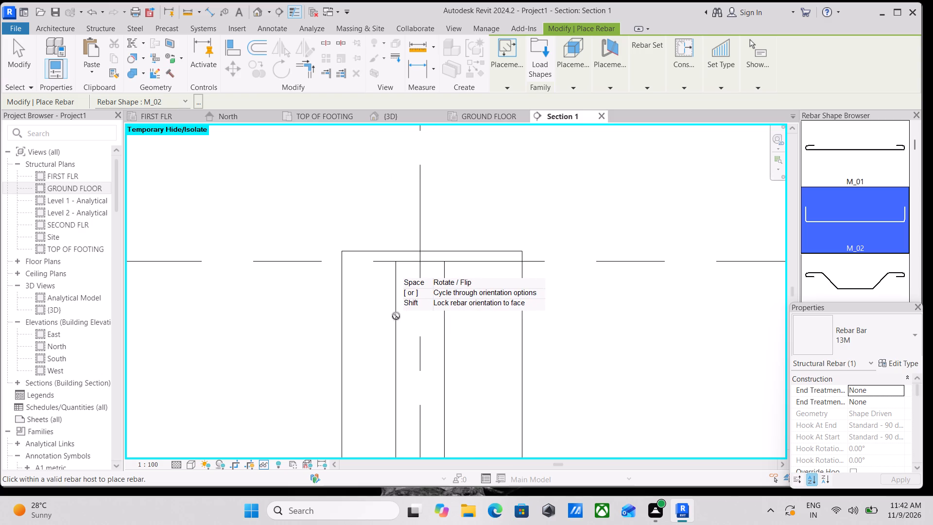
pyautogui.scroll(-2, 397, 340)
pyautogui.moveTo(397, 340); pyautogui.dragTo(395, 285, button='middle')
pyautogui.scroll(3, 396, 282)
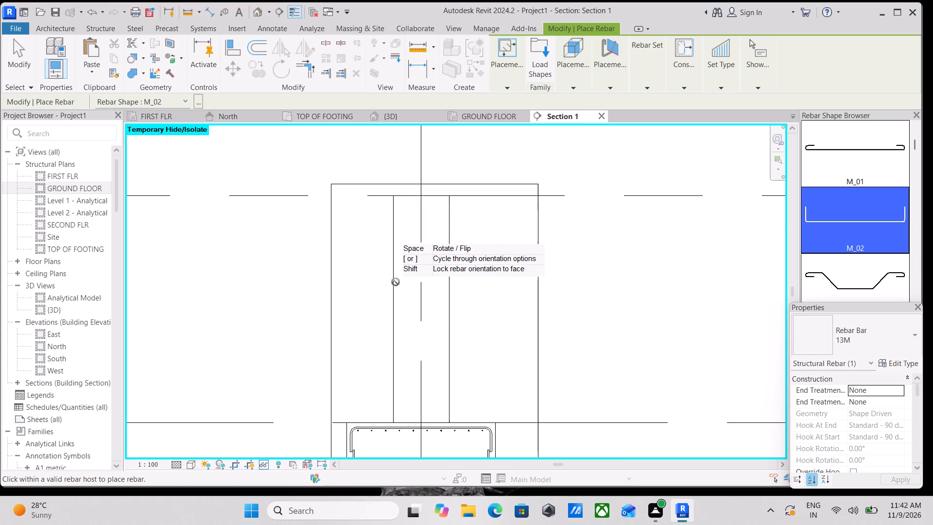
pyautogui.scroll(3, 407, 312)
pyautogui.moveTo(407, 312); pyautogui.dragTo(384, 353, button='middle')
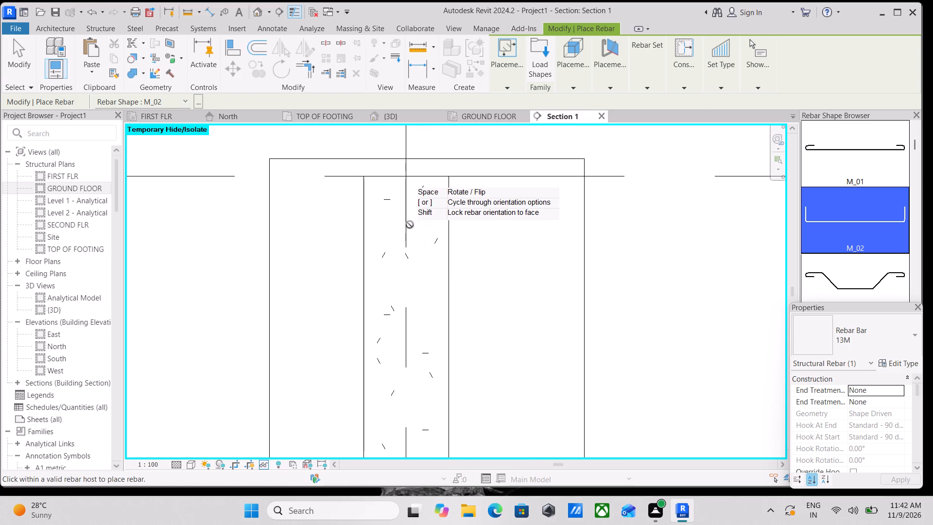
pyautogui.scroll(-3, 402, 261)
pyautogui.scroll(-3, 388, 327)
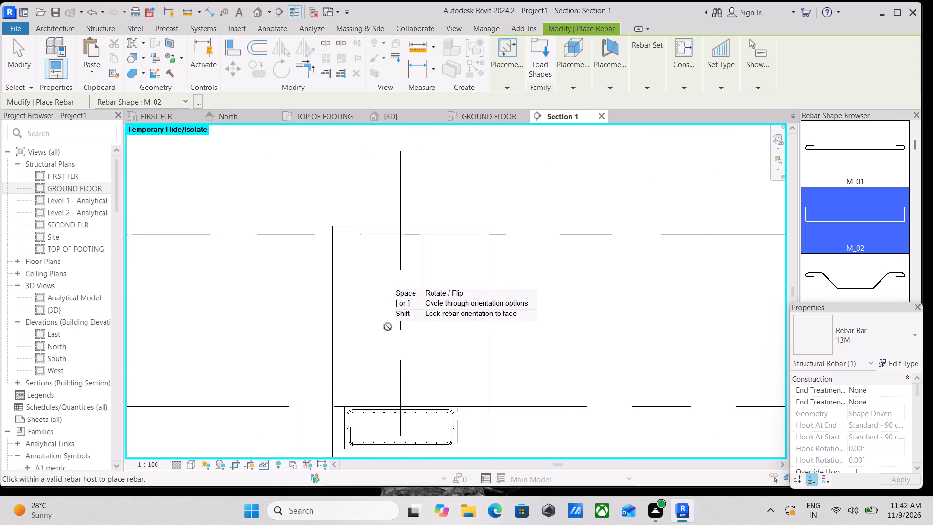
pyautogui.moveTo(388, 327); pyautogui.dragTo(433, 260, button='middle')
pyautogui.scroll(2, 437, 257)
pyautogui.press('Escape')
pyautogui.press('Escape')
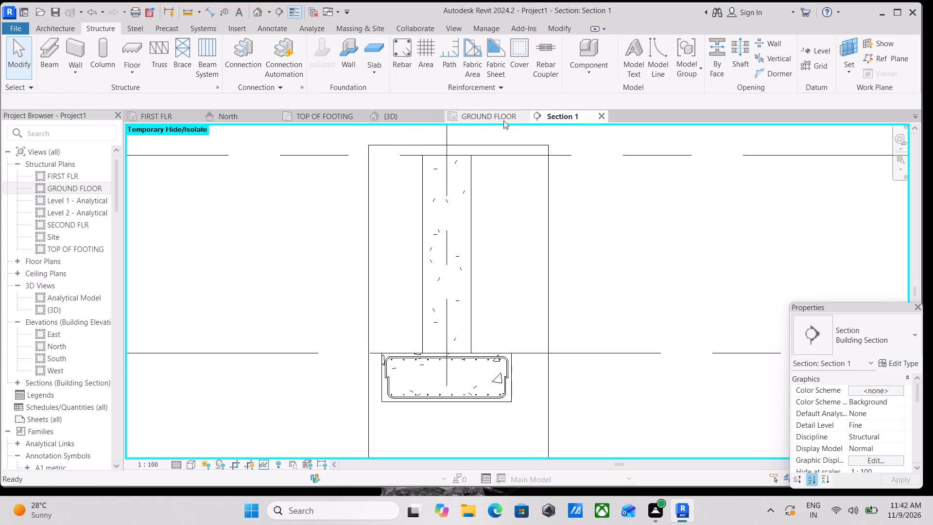
# In the GROUND FLOOR plan, move the Section 1 line toward grid A so it cuts through the corner column.
pyautogui.click(397, 113)
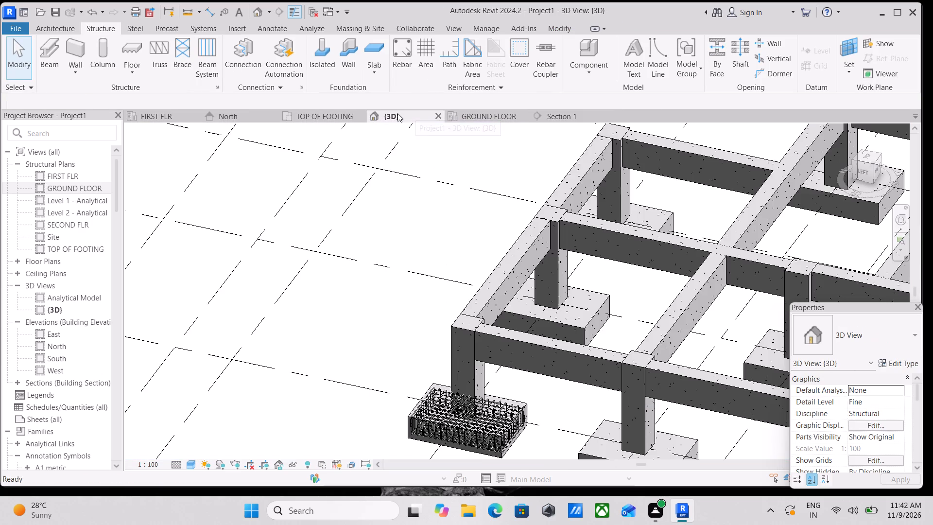
pyautogui.click(496, 119)
pyautogui.scroll(2, 353, 195)
pyautogui.moveTo(353, 195); pyautogui.dragTo(376, 299, button='middle')
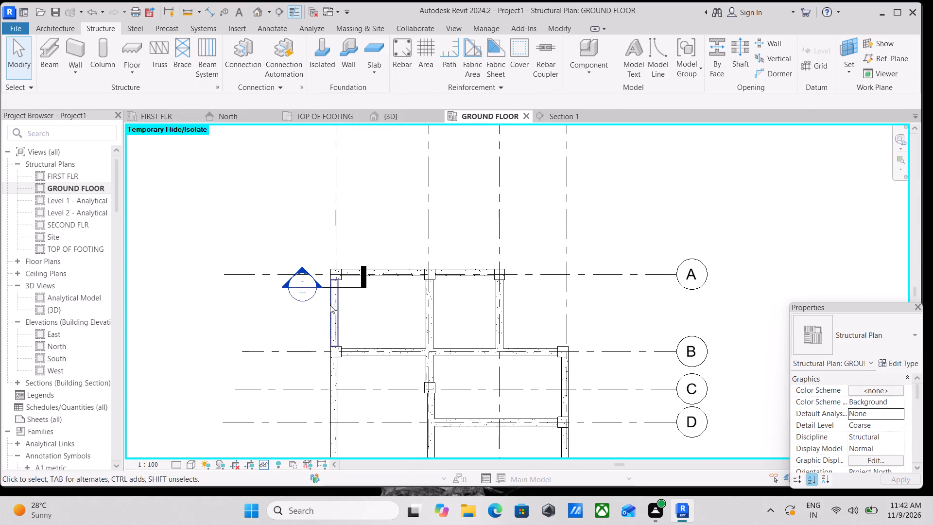
pyautogui.scroll(9, 321, 294)
pyautogui.click(338, 277)
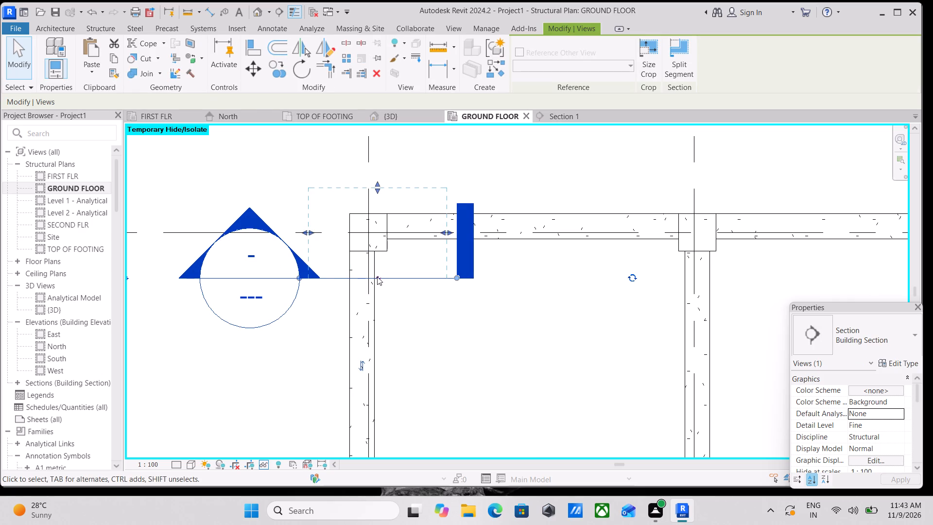
pyautogui.scroll(7, 377, 277)
pyautogui.scroll(-1, 380, 274)
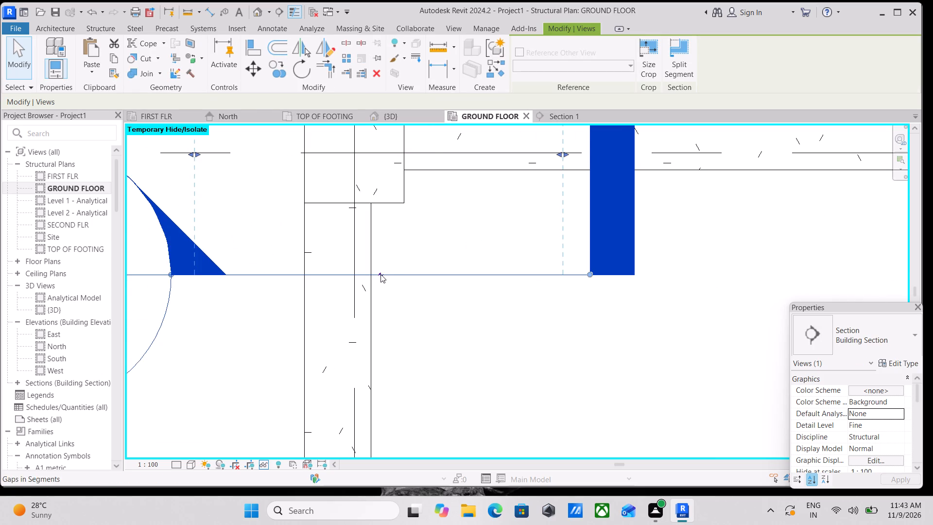
pyautogui.scroll(-2, 380, 274)
pyautogui.moveTo(380, 274); pyautogui.dragTo(398, 300, button='middle')
pyautogui.scroll(-1, 312, 304)
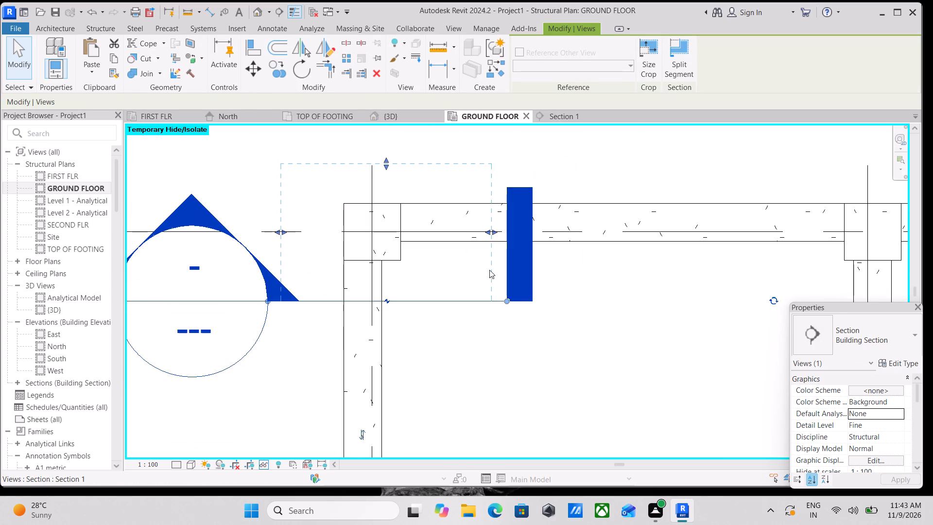
pyautogui.moveTo(443, 253); pyautogui.dragTo(448, 264, button='middle')
pyautogui.scroll(-1, 445, 257)
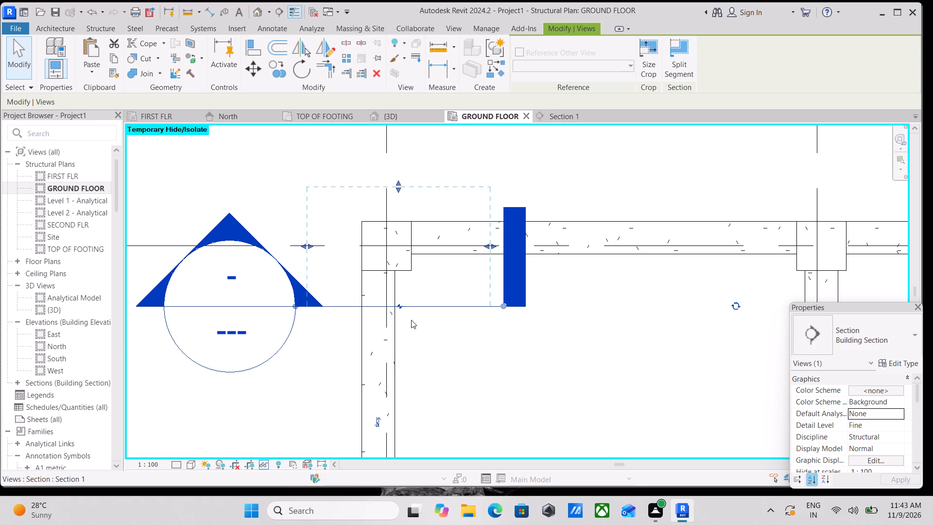
pyautogui.press('Up')
pyautogui.press('Up')
pyautogui.press('Up')
pyautogui.press('Up')
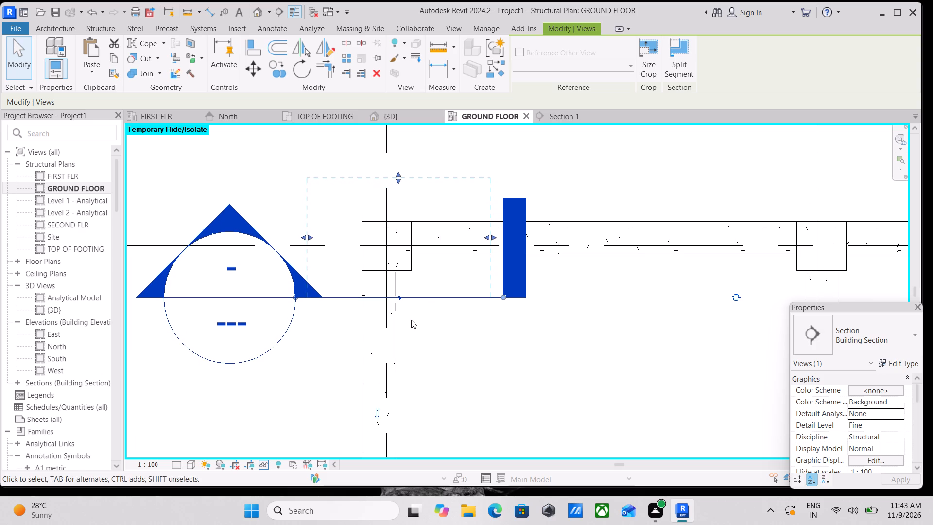
pyautogui.press('Up')
pyautogui.press('Up')
pyautogui.press('Up')
pyautogui.press('Up')
pyautogui.press('Up')
pyautogui.press('Up')
pyautogui.press('Up')
pyautogui.press('Up')
pyautogui.press('Up')
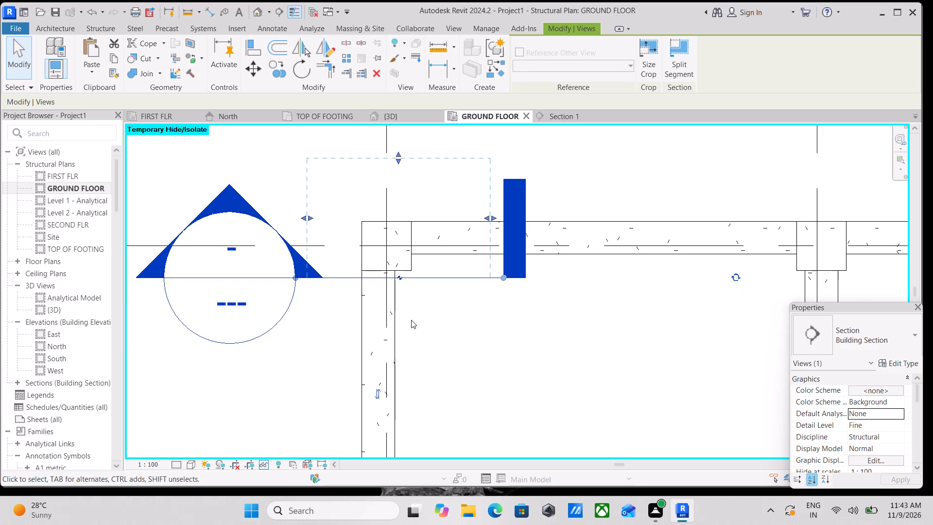
pyautogui.press('Up')
pyautogui.click(411, 320)
pyautogui.press('Up')
pyautogui.press('Up')
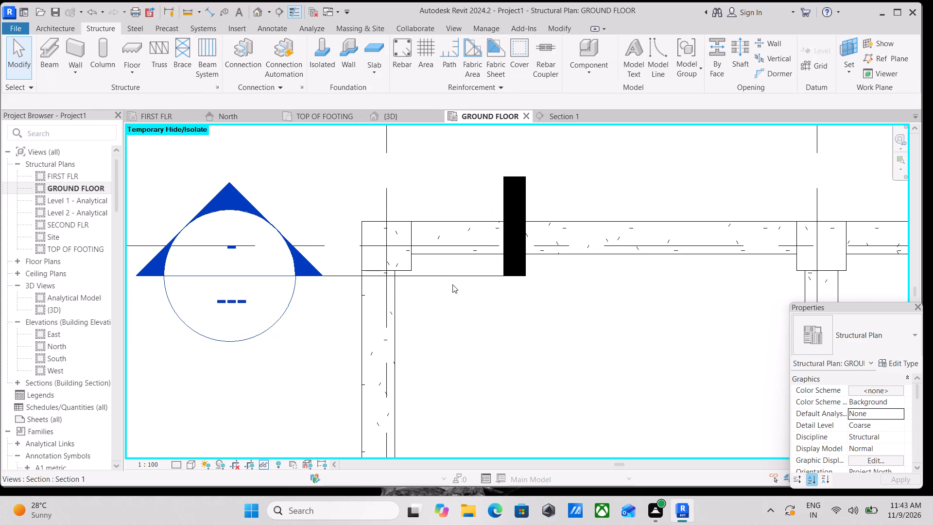
pyautogui.click(463, 278)
pyautogui.press('Up')
pyautogui.press('Up')
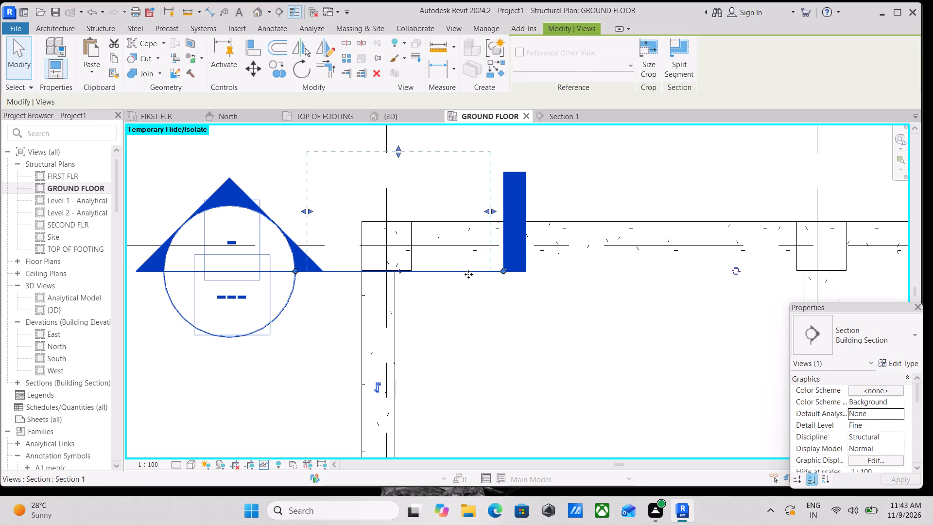
pyautogui.moveTo(470, 270); pyautogui.dragTo(470, 253)
pyautogui.press('Up')
pyautogui.press('Up')
pyautogui.press('Up')
pyautogui.press('Up')
pyautogui.click(420, 268)
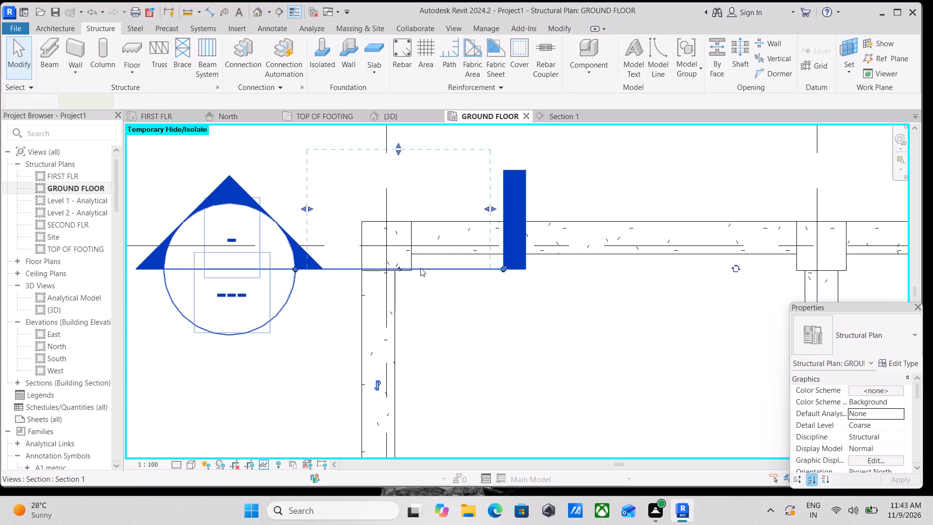
pyautogui.press('Up')
# Reduce Section 1's view depth to just beyond the corner column and bring its head-side boundary closer to the column.
pyautogui.moveTo(394, 141); pyautogui.dragTo(394, 180)
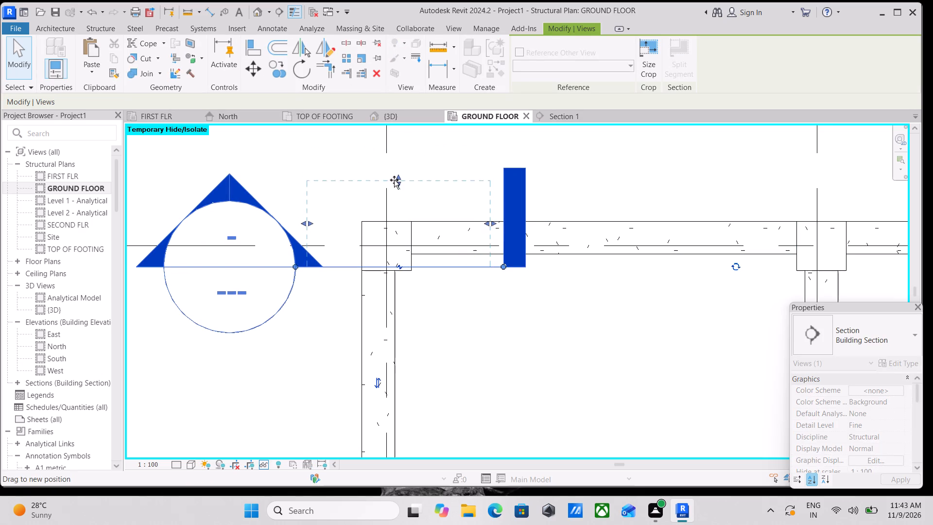
pyautogui.moveTo(394, 180); pyautogui.dragTo(392, 207)
pyautogui.moveTo(309, 237); pyautogui.dragTo(331, 238)
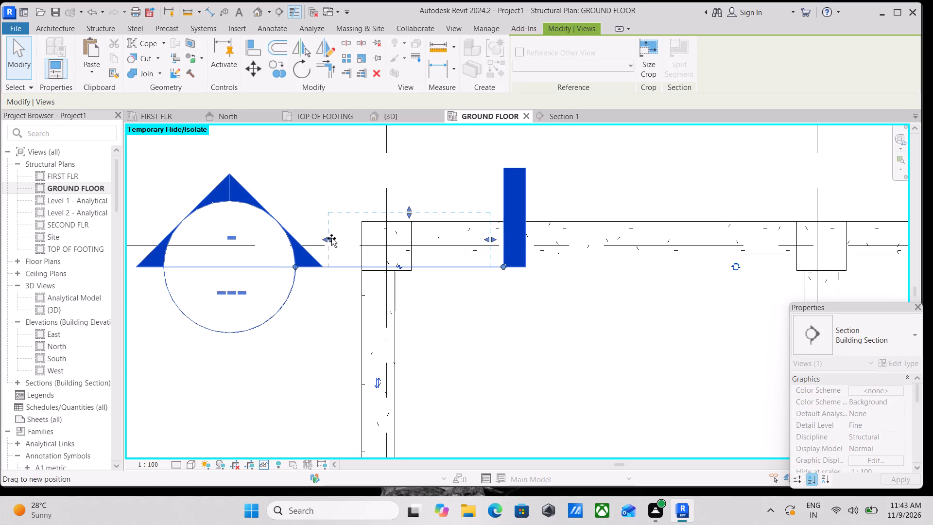
pyautogui.moveTo(331, 238); pyautogui.dragTo(333, 238)
# Shorten the Section 1 line at both ends so its head and tail sit closer to the corner column.
pyautogui.moveTo(295, 265); pyautogui.dragTo(334, 266)
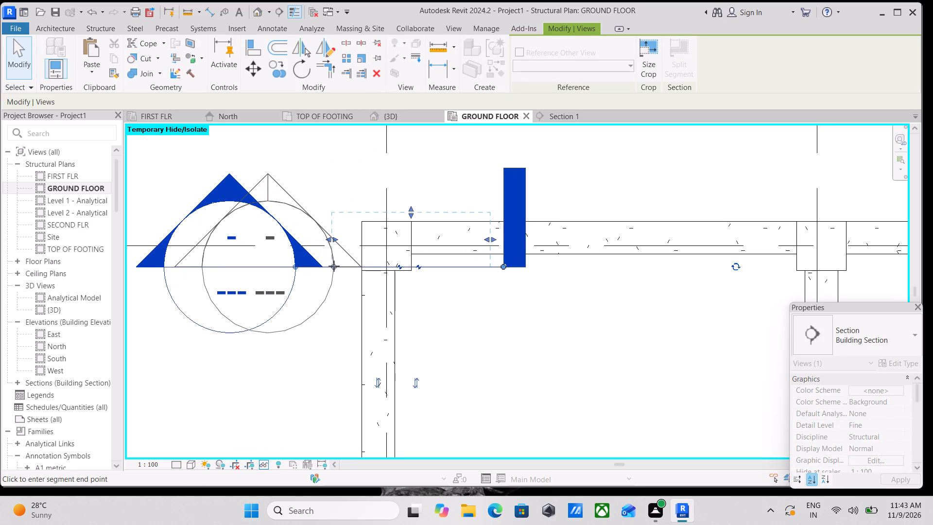
pyautogui.moveTo(334, 266); pyautogui.dragTo(326, 263)
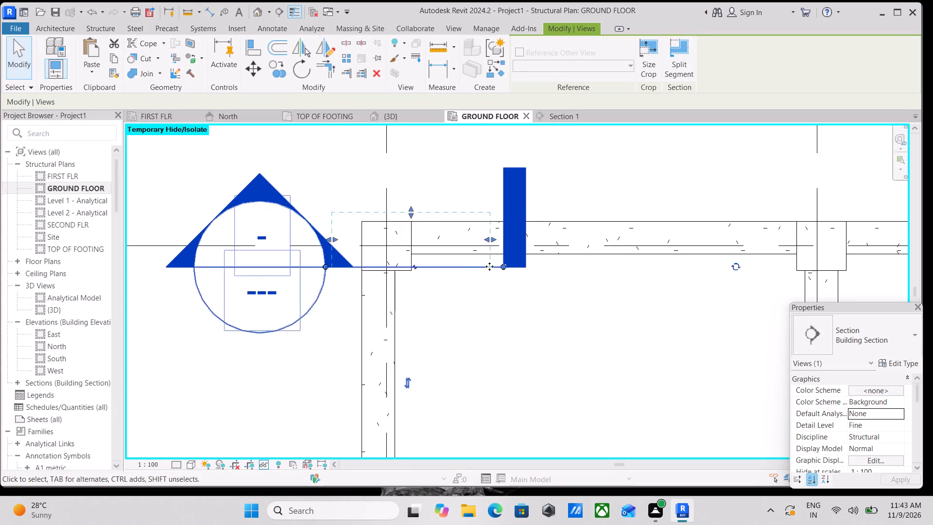
pyautogui.moveTo(504, 268); pyautogui.dragTo(448, 268)
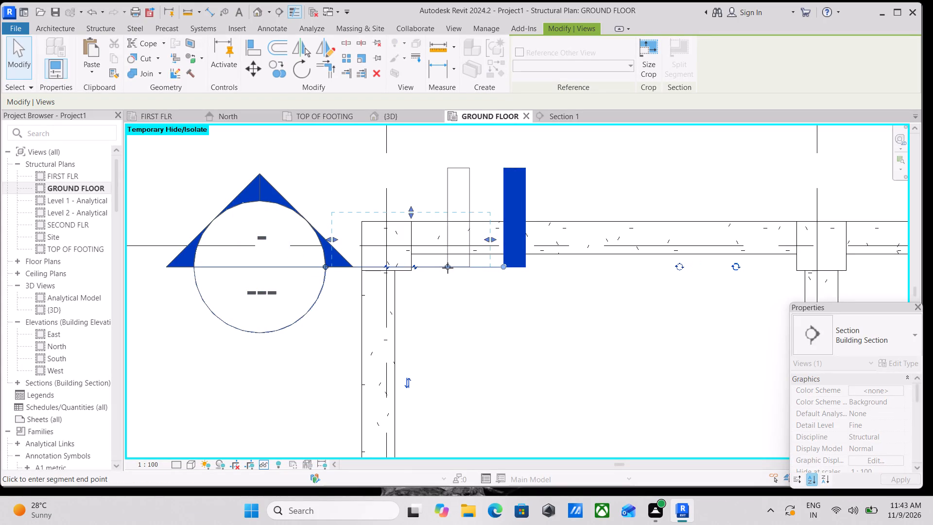
pyautogui.moveTo(448, 268); pyautogui.dragTo(437, 268)
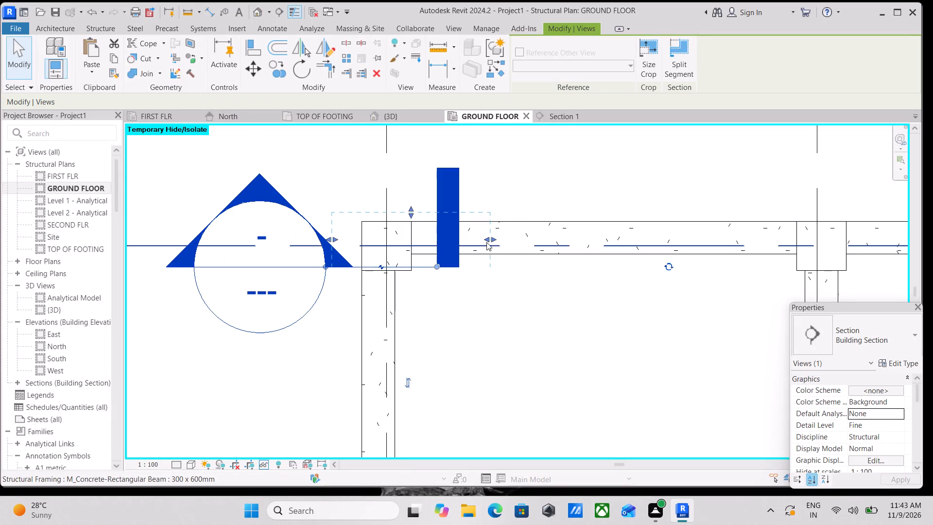
# Narrow Section 1's view extents to just outside both faces of the corner column and bring the section head closer.
pyautogui.moveTo(490, 235); pyautogui.dragTo(426, 242)
pyautogui.scroll(7, 425, 279)
pyautogui.moveTo(448, 254); pyautogui.dragTo(425, 253)
pyautogui.scroll(-2, 370, 241)
pyautogui.moveTo(370, 241); pyautogui.dragTo(457, 269, button='middle')
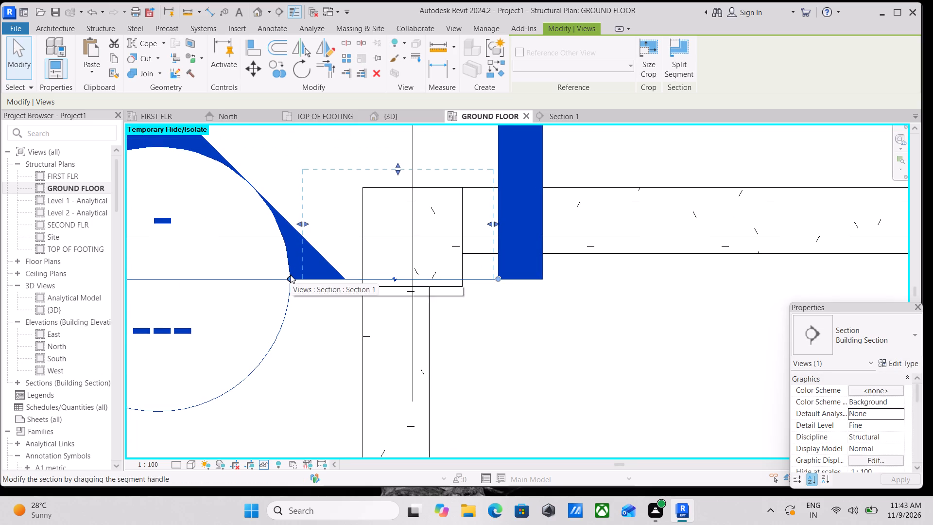
pyautogui.moveTo(290, 275); pyautogui.dragTo(322, 276)
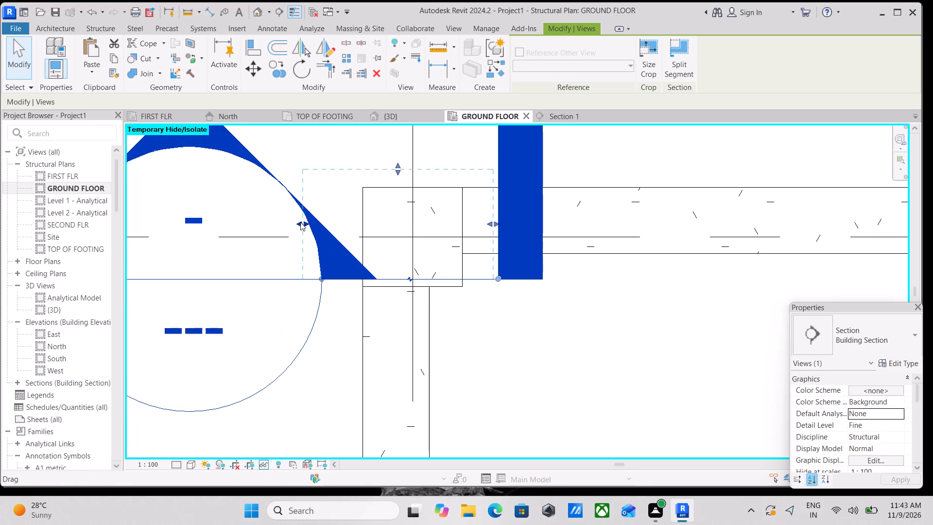
pyautogui.moveTo(303, 221); pyautogui.dragTo(354, 224)
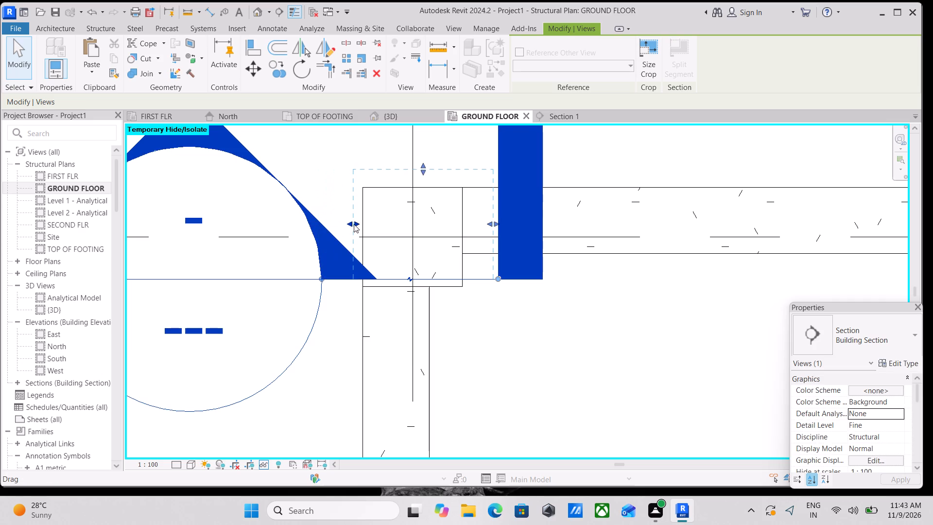
pyautogui.scroll(-4, 238, 160)
pyautogui.moveTo(247, 169); pyautogui.dragTo(289, 230, button='middle')
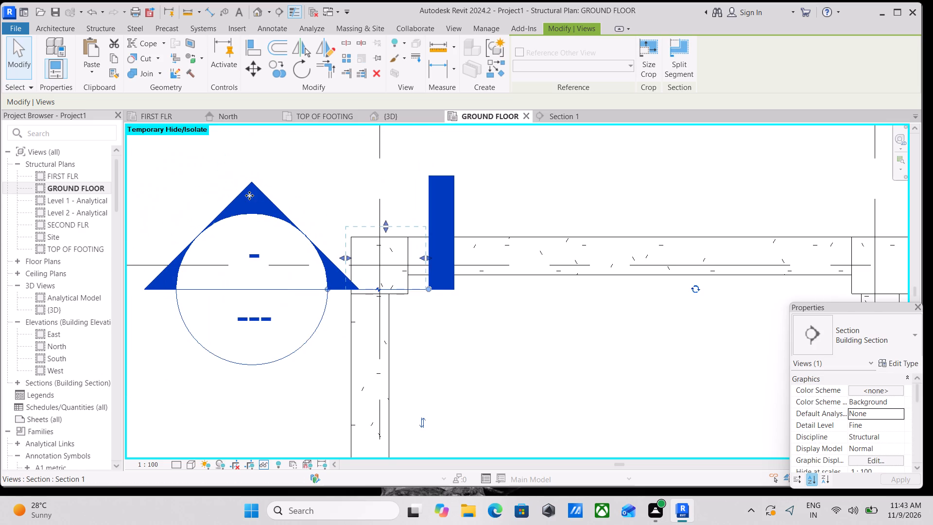
# Open the Section 1 view from its section marker in the plan.
pyautogui.rightClick(249, 195)
pyautogui.click(309, 219)
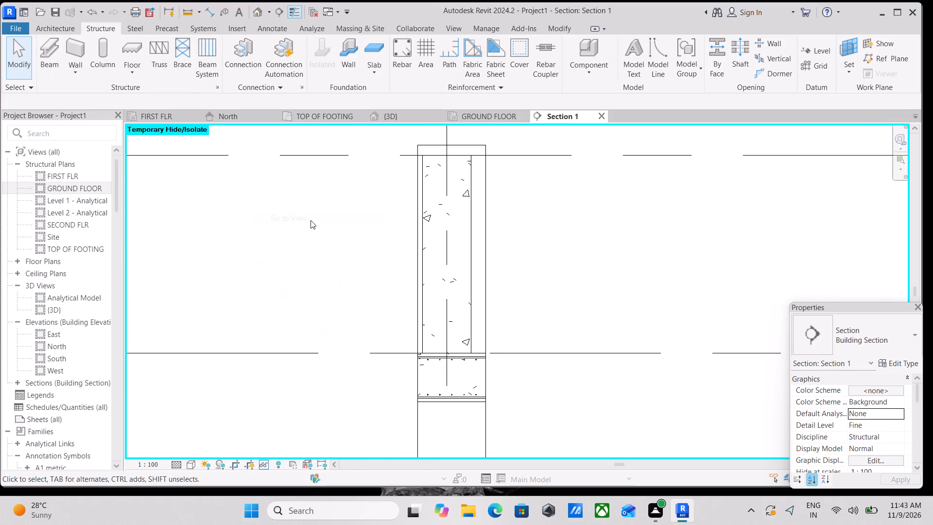
pyautogui.scroll(-1, 451, 279)
pyautogui.scroll(3, 466, 203)
pyautogui.scroll(-2, 466, 203)
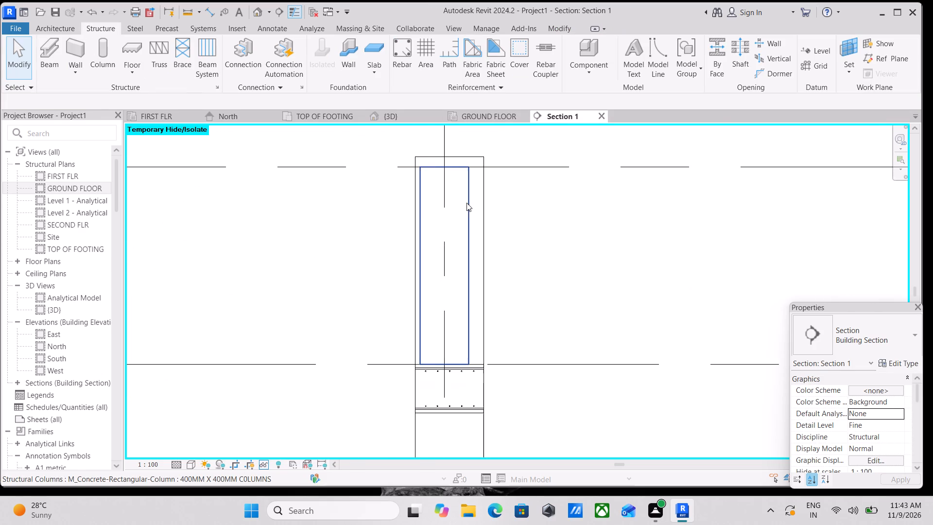
pyautogui.middleClick(466, 203)
pyautogui.scroll(2, 441, 186)
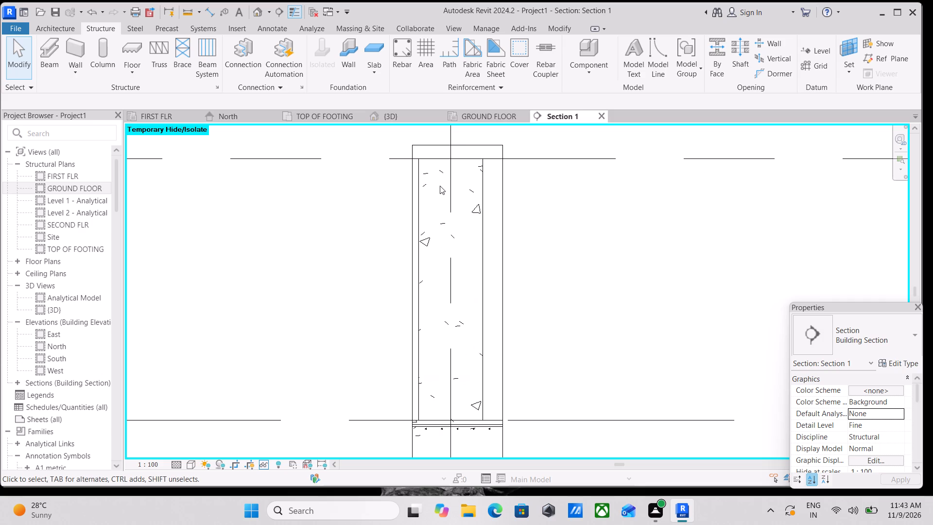
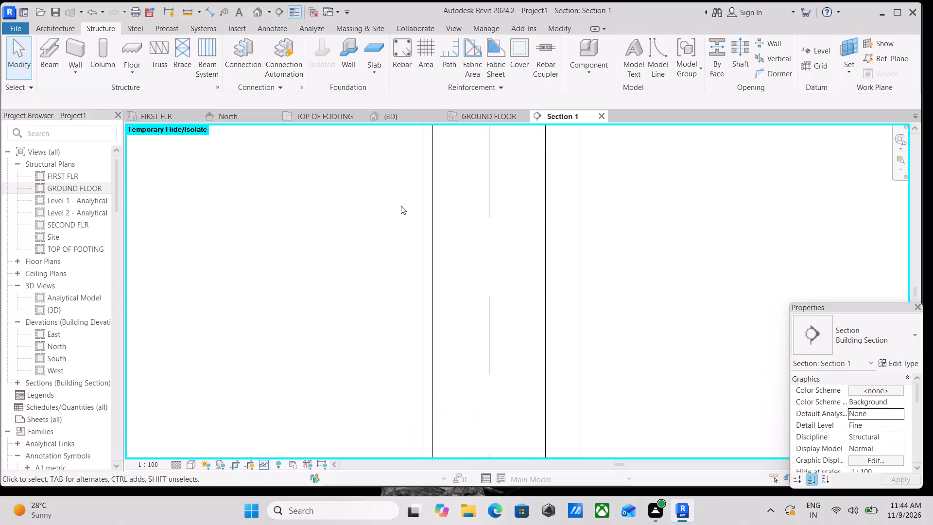
# Check the rebar cover setting assigned to the corner column in Section 1.
pyautogui.scroll(-4, 408, 202)
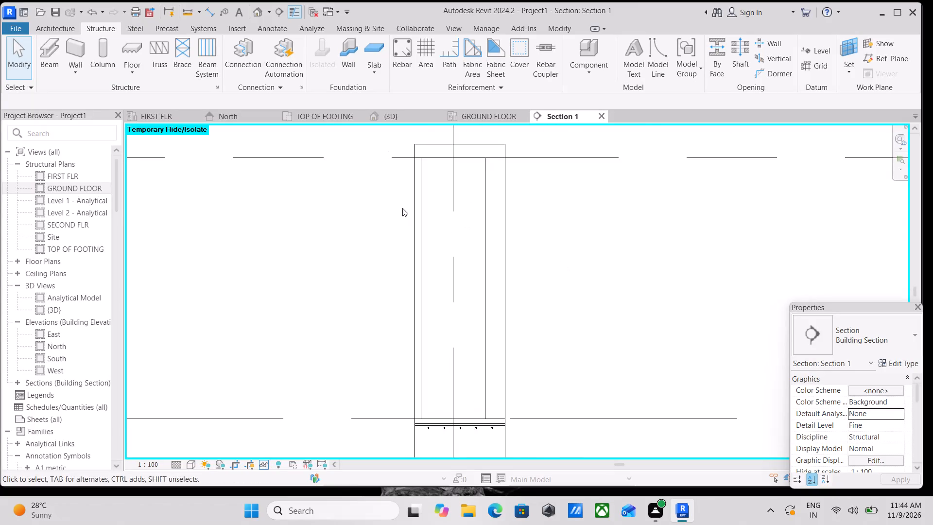
pyautogui.moveTo(397, 215); pyautogui.dragTo(390, 286, button='middle')
pyautogui.moveTo(333, 265); pyautogui.dragTo(292, 304, button='middle')
pyautogui.scroll(1, 292, 304)
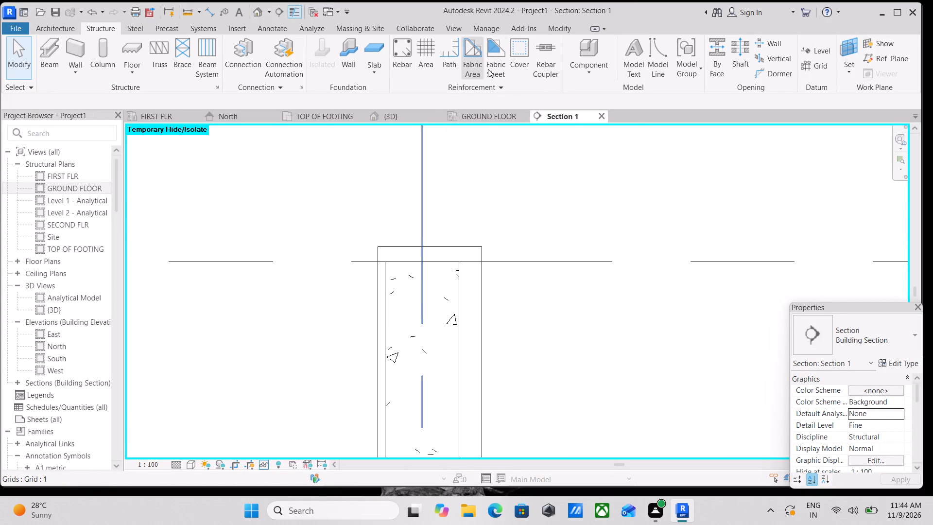
pyautogui.click(530, 53)
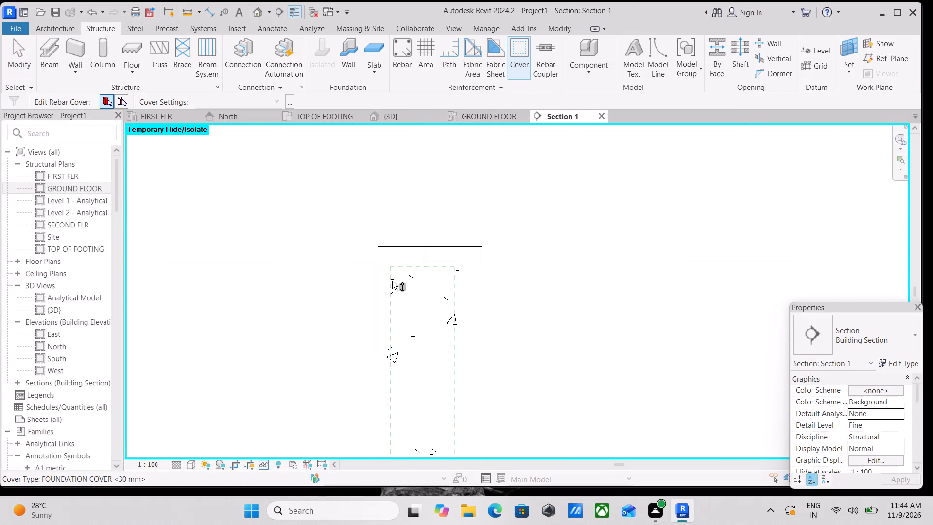
pyautogui.scroll(3, 392, 281)
pyautogui.click(392, 278)
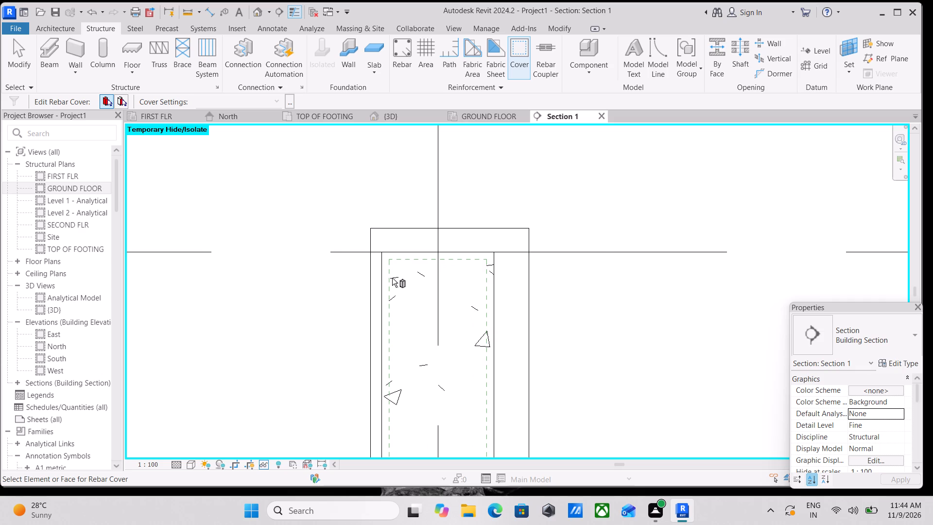
pyautogui.click(385, 253)
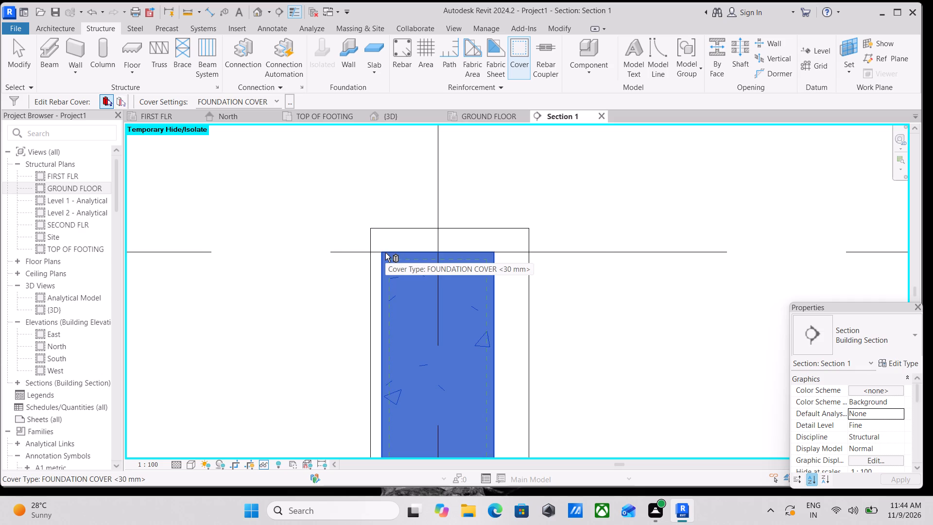
# Place one 13M stirrup of rebar shape M_T1 across the corner column, a little below its top in Section 1.
pyautogui.click(404, 56)
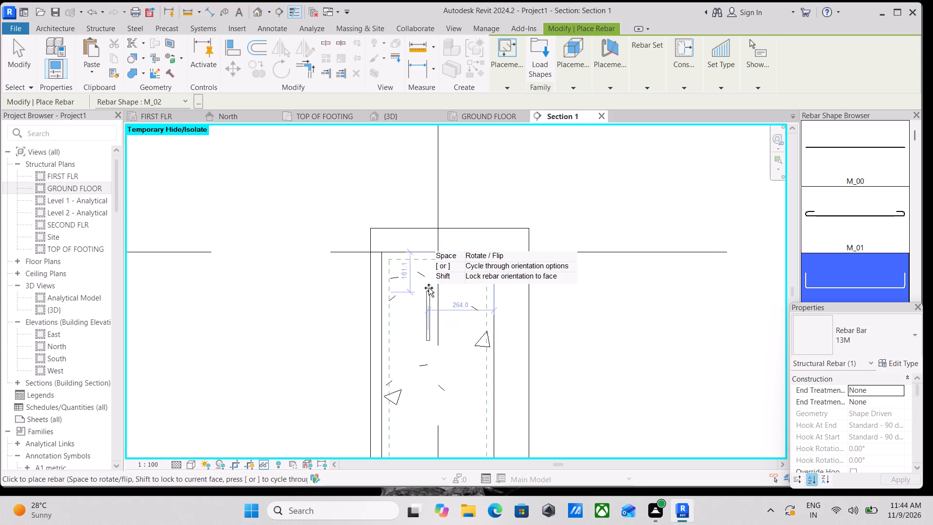
pyautogui.scroll(-2, 859, 266)
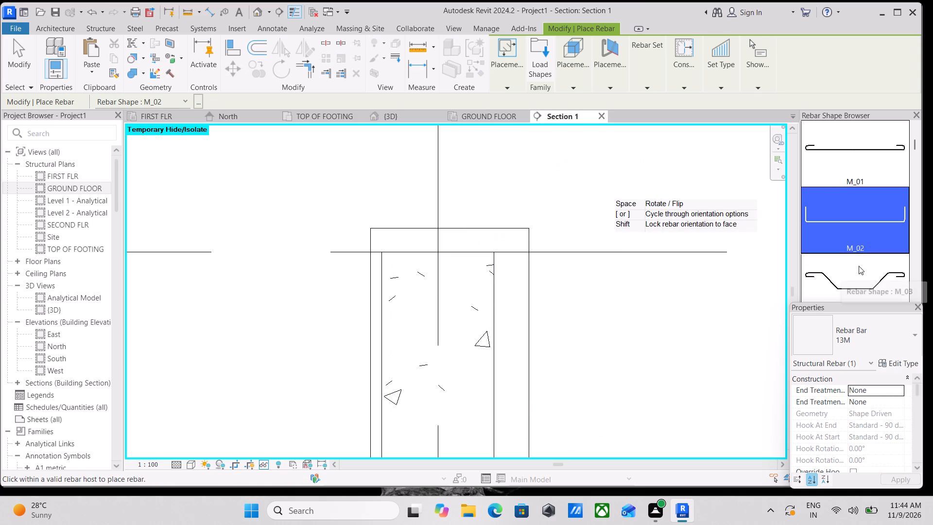
pyautogui.scroll(-2, 861, 289)
pyautogui.scroll(5, 859, 276)
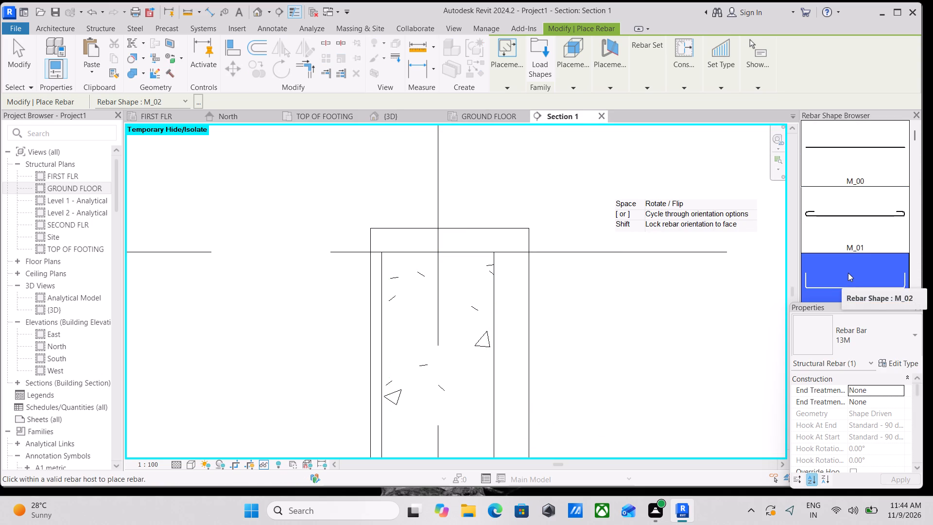
pyautogui.scroll(-2, 484, 297)
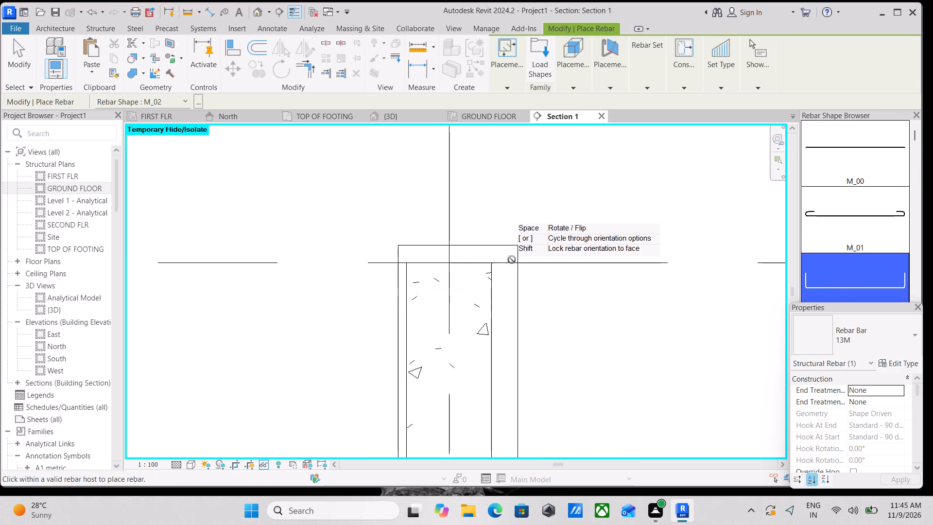
pyautogui.scroll(-2, 854, 229)
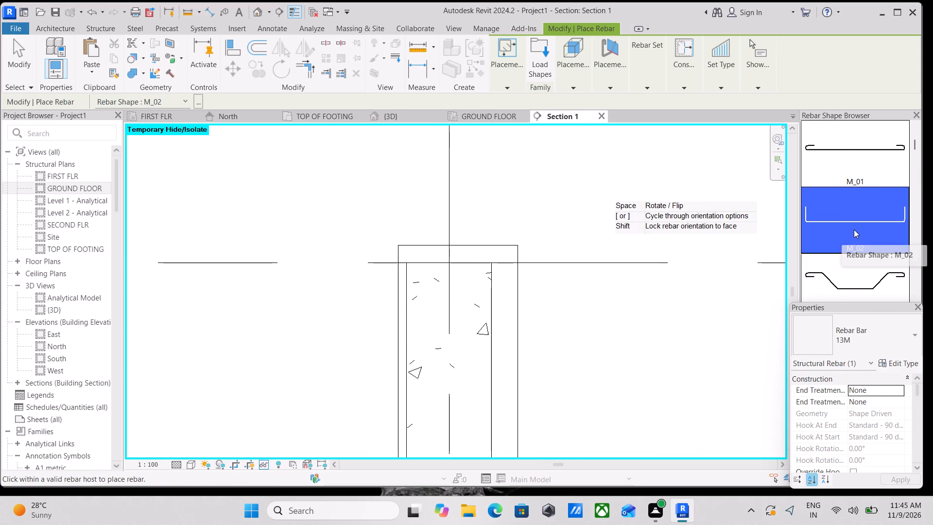
pyautogui.scroll(6, 854, 229)
pyautogui.scroll(-3, 850, 191)
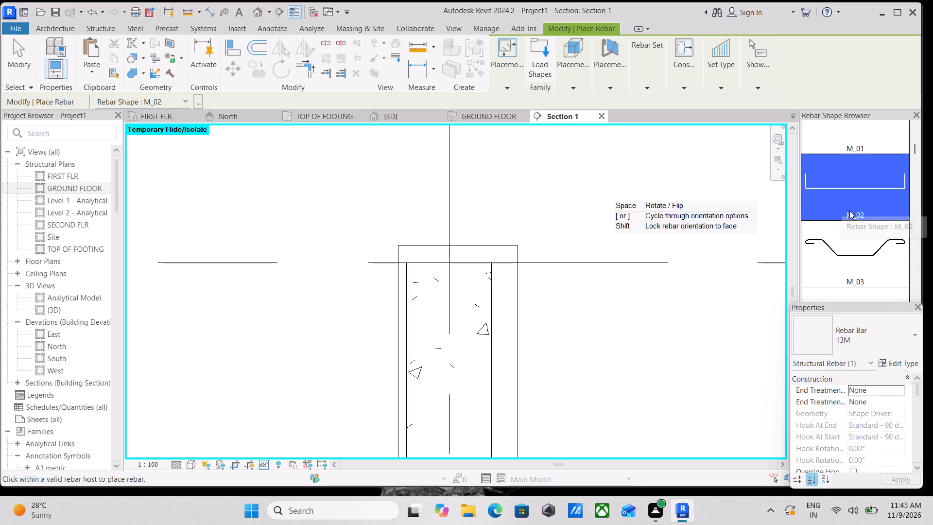
pyautogui.scroll(-7, 849, 211)
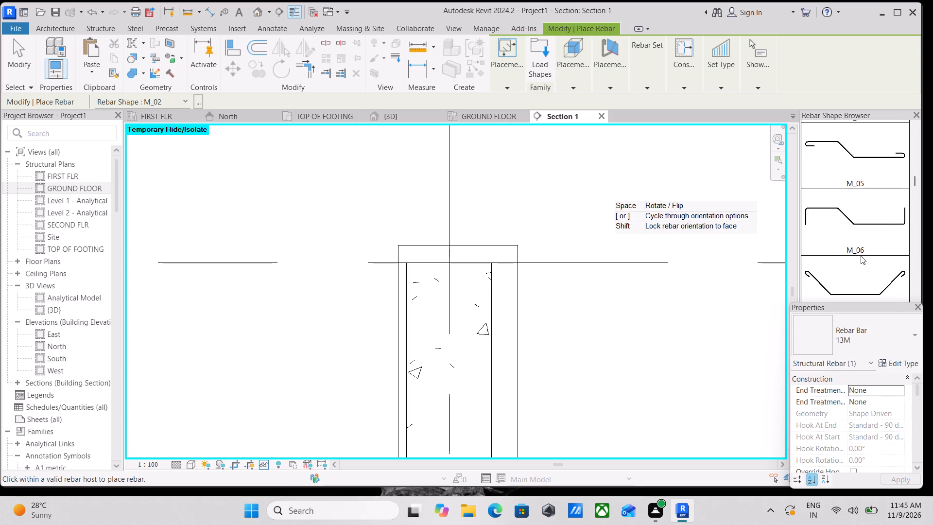
pyautogui.scroll(-3, 859, 255)
pyautogui.scroll(16, 853, 258)
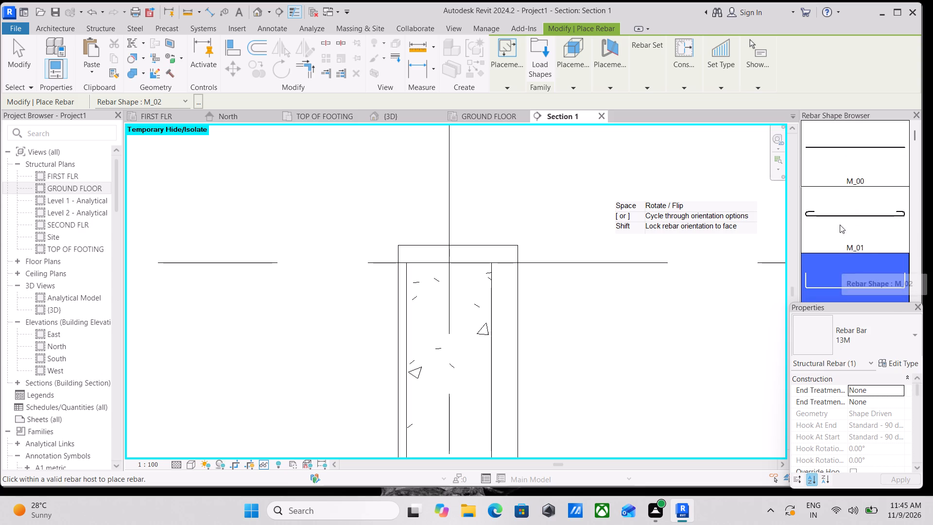
pyautogui.scroll(-2, 850, 186)
pyautogui.scroll(-3, 843, 240)
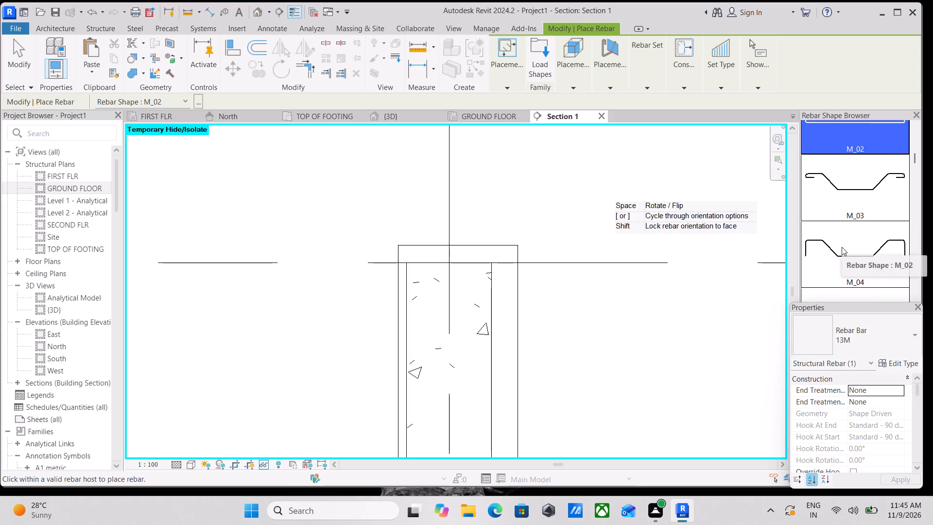
pyautogui.scroll(-15, 841, 261)
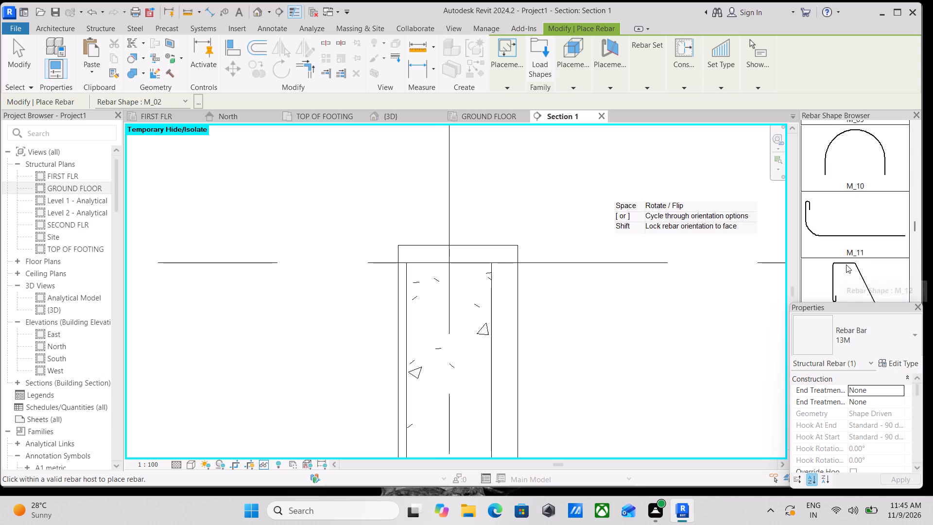
pyautogui.scroll(-20, 846, 264)
pyautogui.scroll(-9, 846, 264)
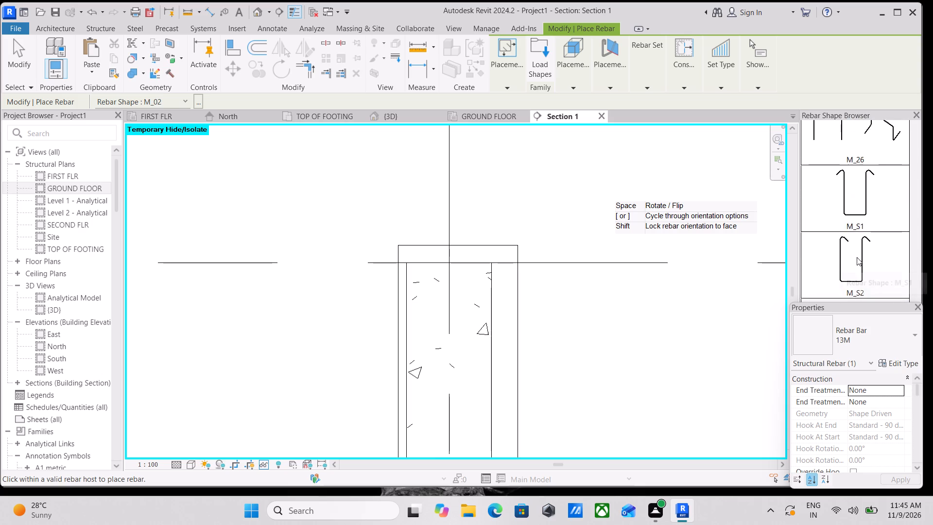
pyautogui.scroll(-15, 857, 257)
pyautogui.scroll(3, 856, 257)
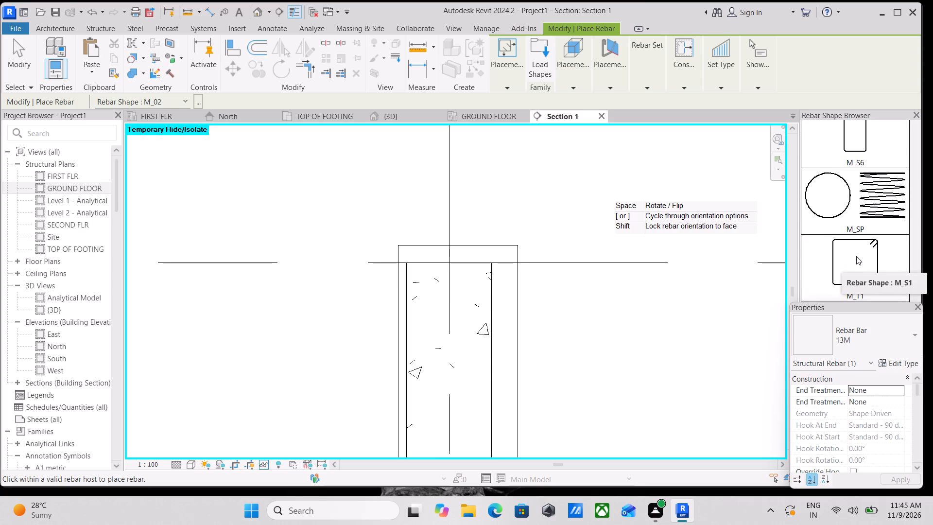
pyautogui.click(868, 252)
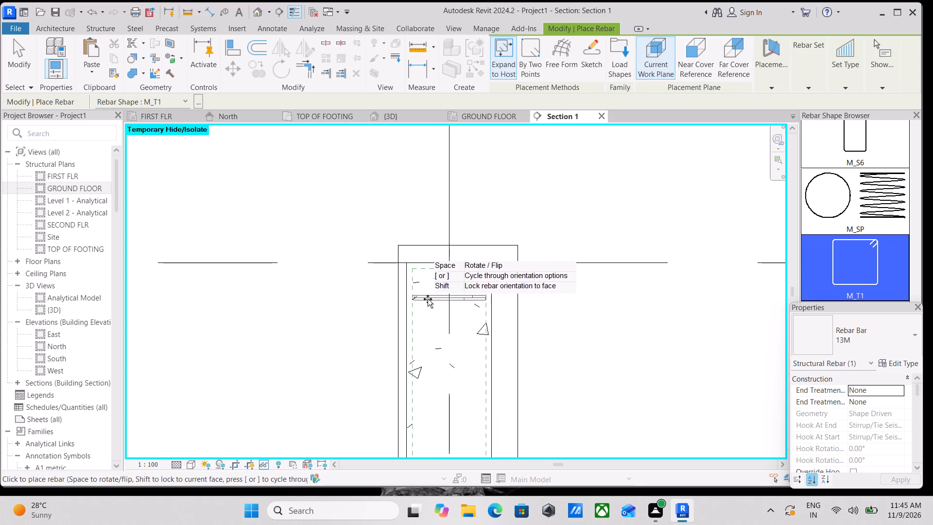
pyautogui.scroll(4, 436, 292)
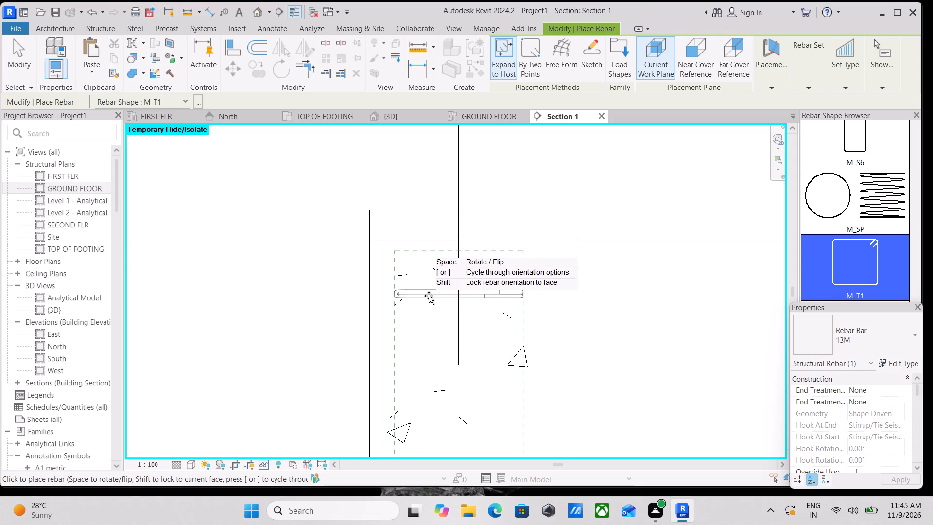
pyautogui.click(428, 291)
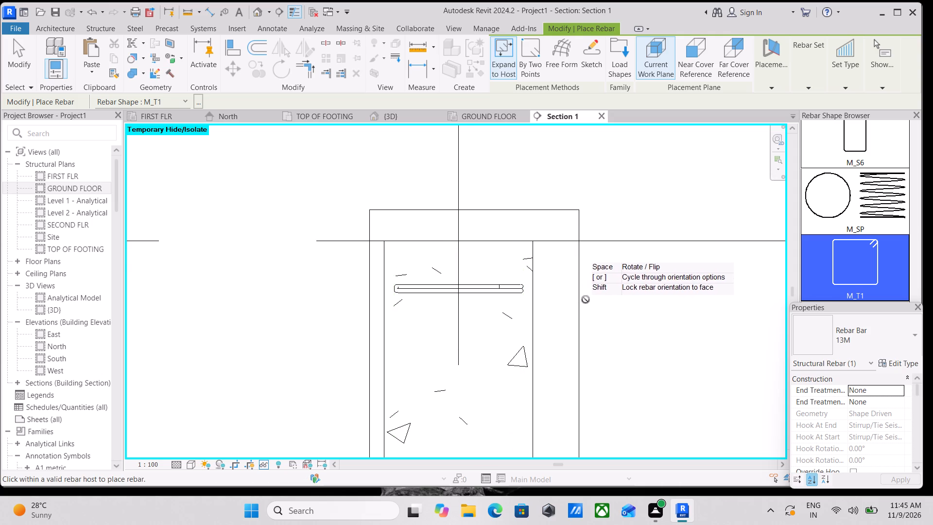
pyautogui.press('Escape')
pyautogui.scroll(4, 501, 286)
pyautogui.press('Escape')
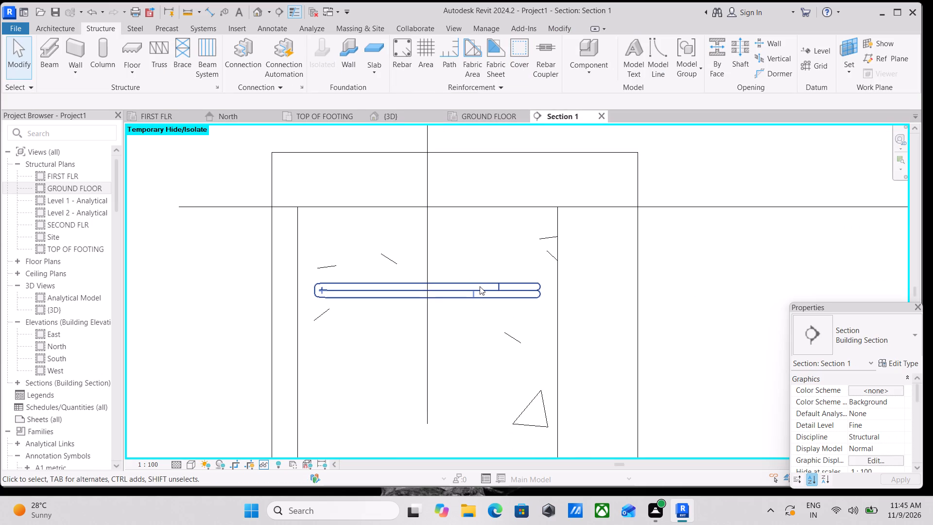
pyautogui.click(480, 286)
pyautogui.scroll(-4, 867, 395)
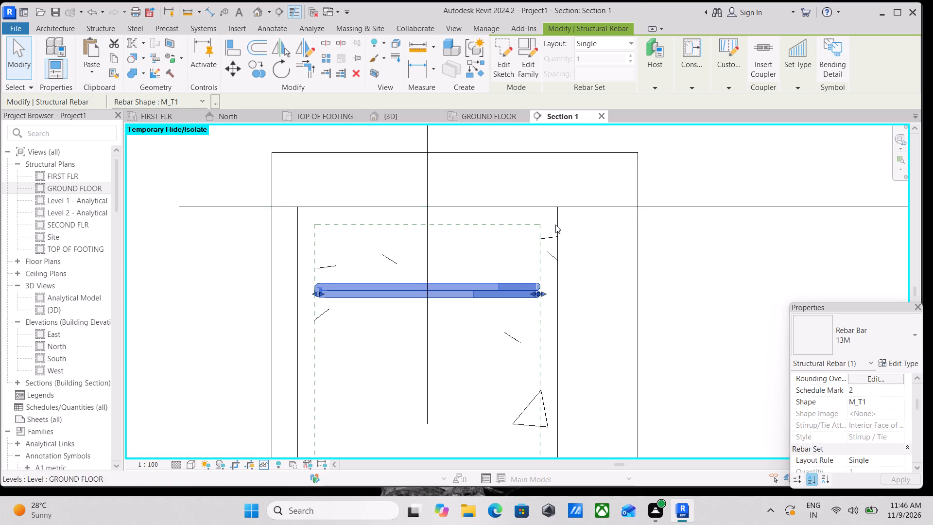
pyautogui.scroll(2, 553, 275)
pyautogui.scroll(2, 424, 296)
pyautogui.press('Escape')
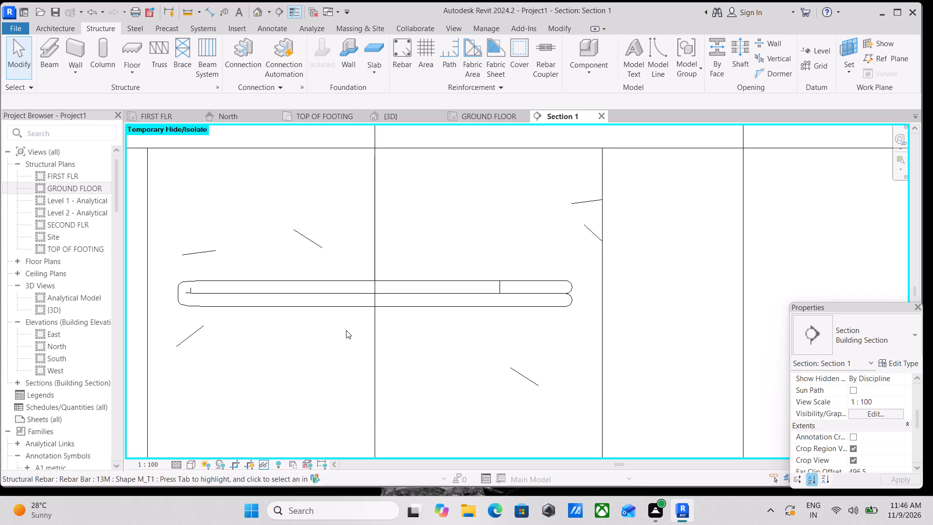
# Open the stirrup's sketch in the GROUND FLOOR structural plan, view its outline, and finish the sketch without edits.
pyautogui.scroll(-3, 563, 255)
pyautogui.moveTo(563, 268); pyautogui.dragTo(550, 340, button='middle')
pyautogui.scroll(-2, 544, 343)
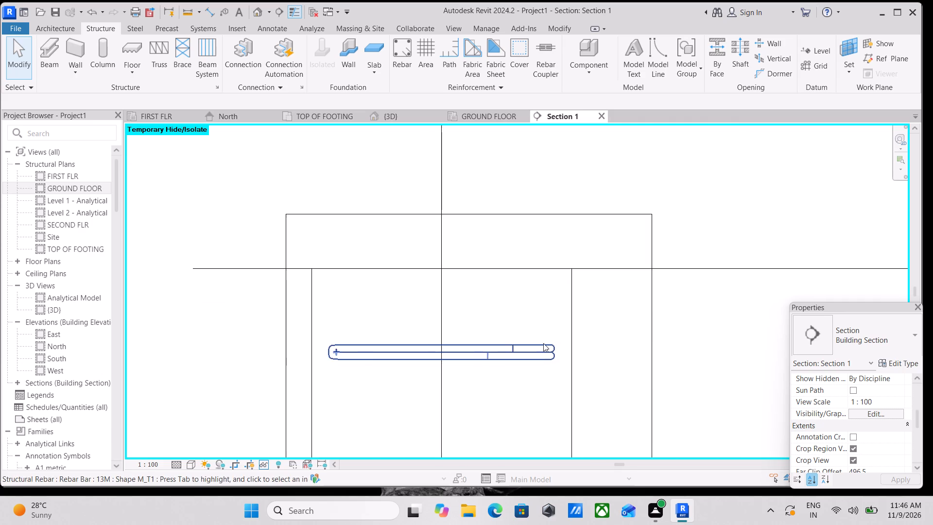
pyautogui.moveTo(543, 343); pyautogui.dragTo(520, 382, button='middle')
pyautogui.scroll(-3, 531, 351)
pyautogui.moveTo(531, 351); pyautogui.dragTo(538, 321, button='middle')
pyautogui.scroll(4, 632, 340)
pyautogui.moveTo(465, 331); pyautogui.dragTo(547, 328, button='middle')
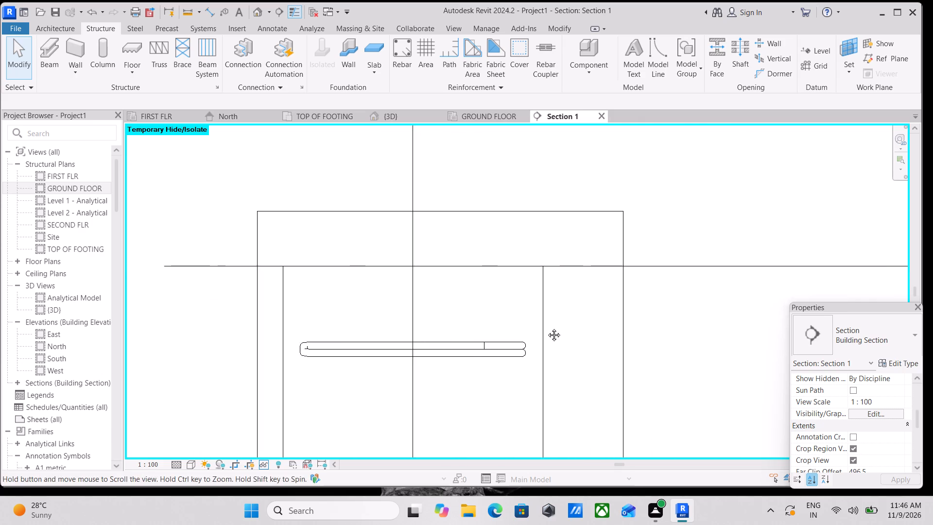
pyautogui.moveTo(547, 328); pyautogui.dragTo(562, 327, button='middle')
pyautogui.scroll(3, 423, 357)
pyautogui.doubleClick(410, 334)
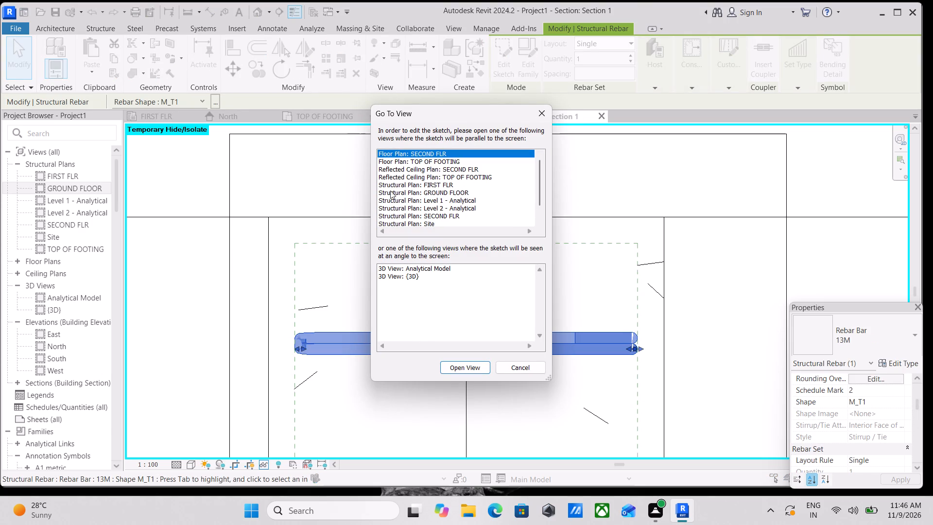
pyautogui.click(432, 192)
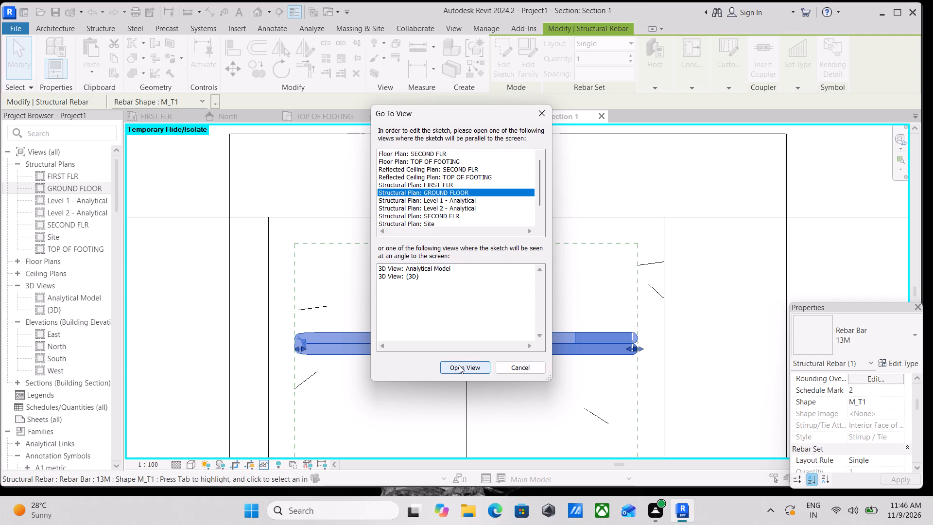
pyautogui.click(459, 365)
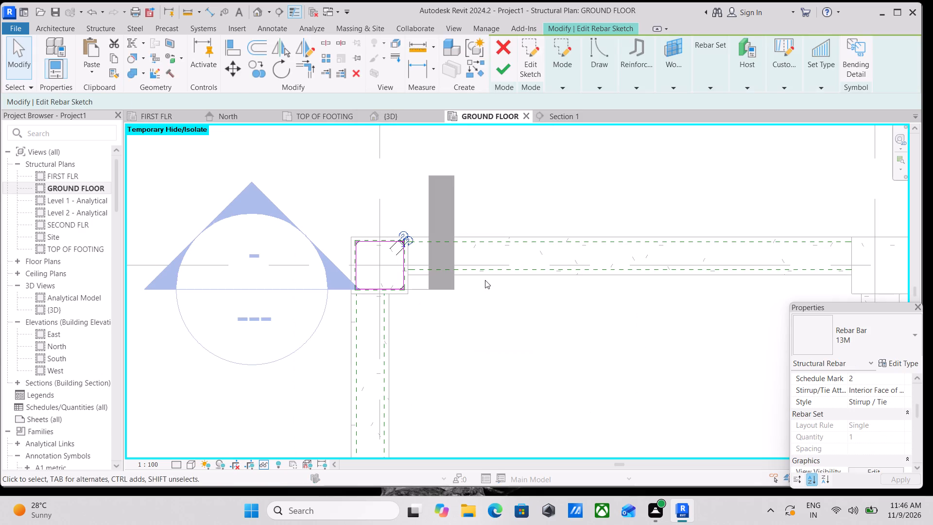
pyautogui.scroll(8, 396, 245)
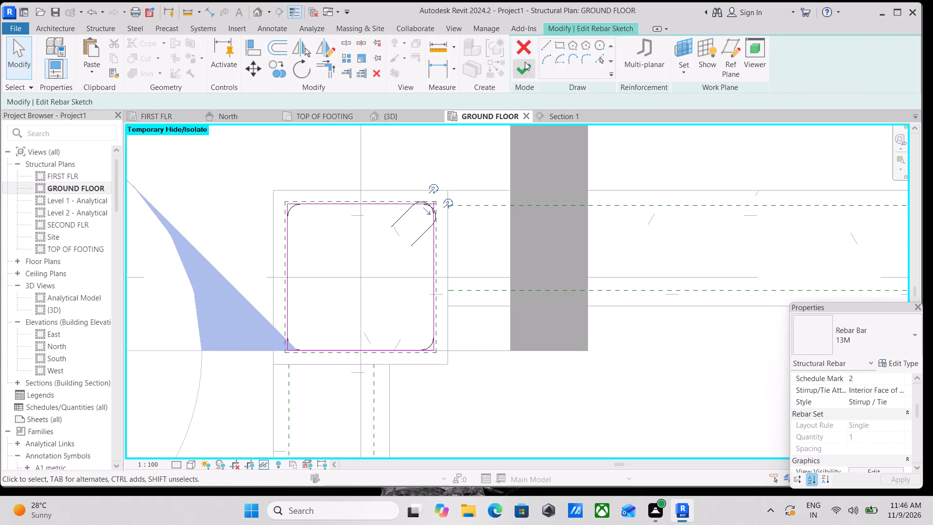
pyautogui.click(524, 61)
pyautogui.click(571, 143)
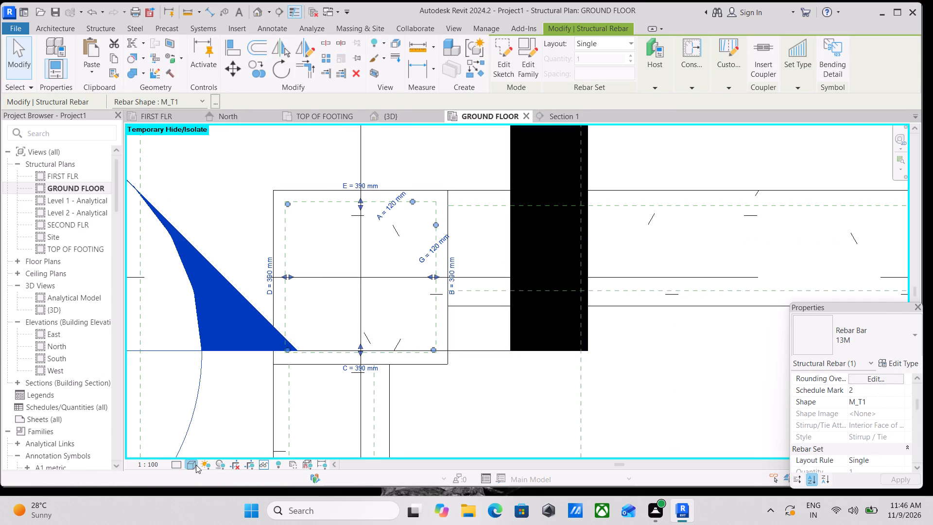
# Set the GROUND FLOOR plan's visual style to Wireframe and its detail level to Fine around the column stirrup.
pyautogui.click(195, 465)
pyautogui.click(206, 385)
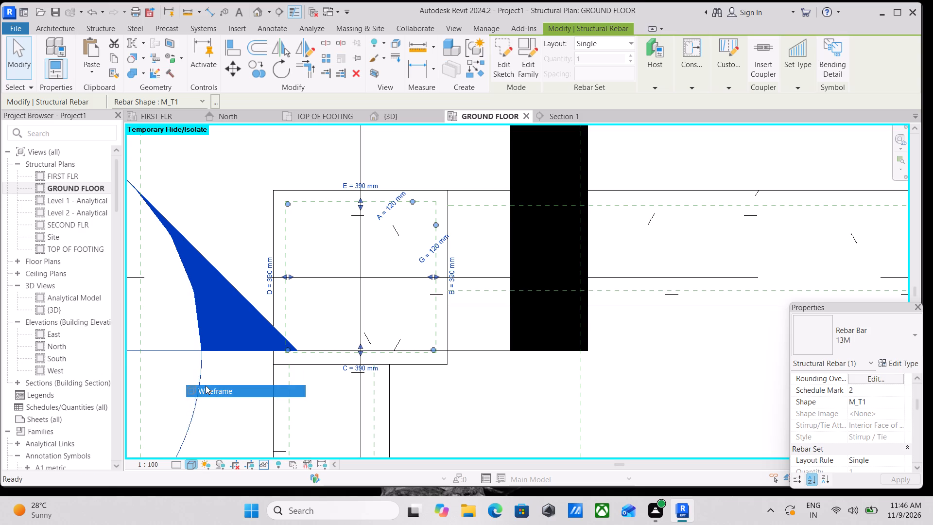
pyautogui.moveTo(360, 267); pyautogui.dragTo(378, 292, button='middle')
pyautogui.scroll(-1, 360, 267)
pyautogui.scroll(1, 378, 292)
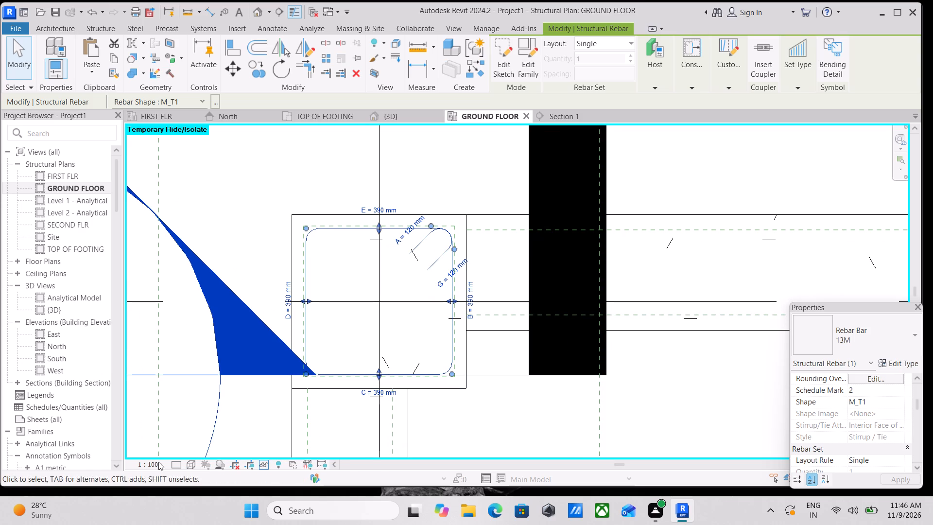
pyautogui.click(173, 461)
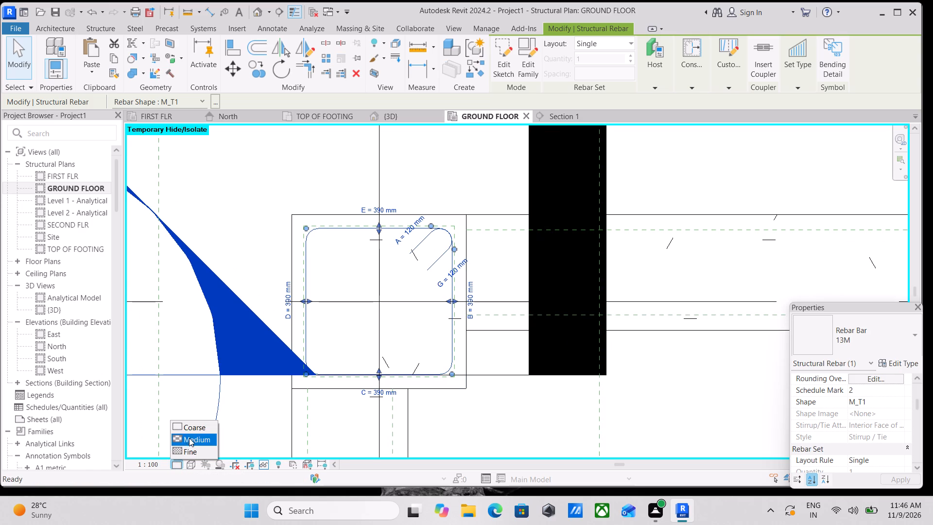
pyautogui.click(191, 449)
pyautogui.scroll(3, 436, 240)
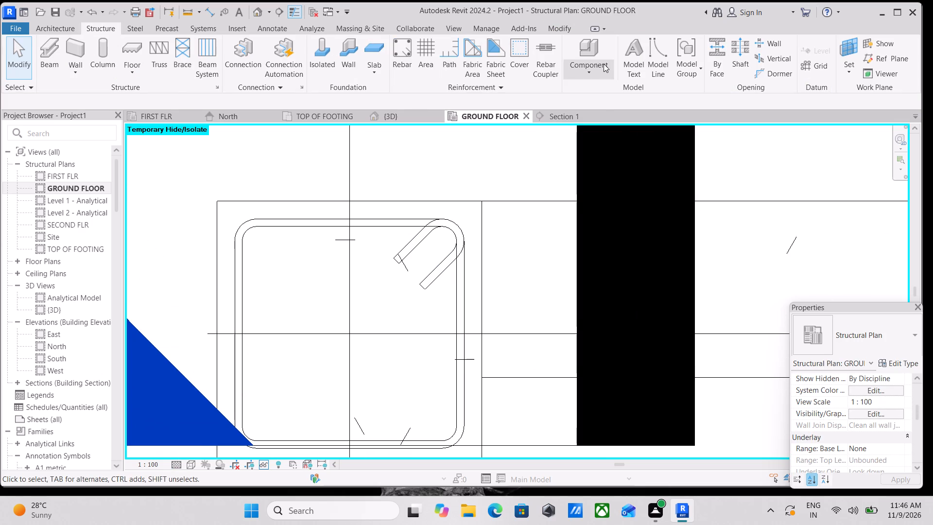
# Return to the Section 1 view showing the column stirrup.
pyautogui.click(561, 120)
pyautogui.scroll(-5, 547, 230)
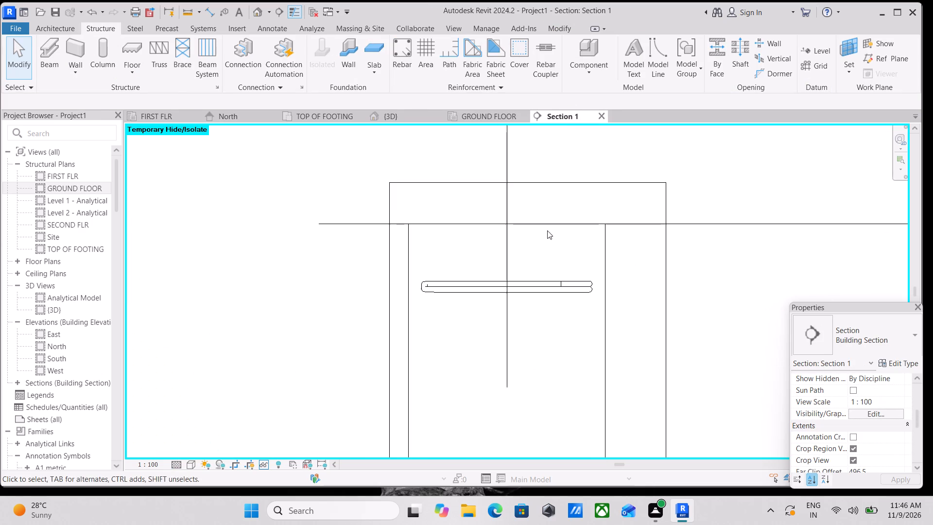
# Place a single straight 13M bar of shape M_00 vertically along the column's right side in Section 1, parallel to the work plane.
pyautogui.scroll(-2, 740, 221)
pyautogui.moveTo(740, 221); pyautogui.dragTo(681, 227, button='middle')
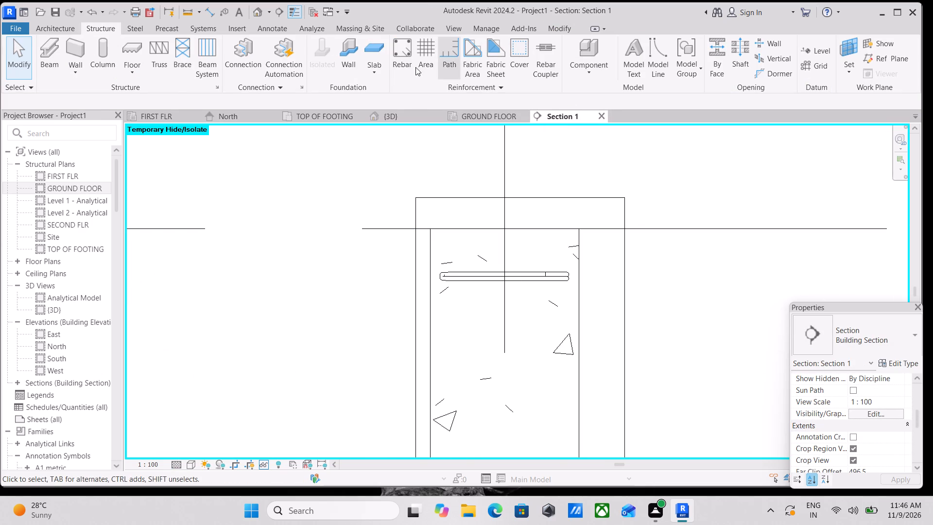
pyautogui.click(405, 72)
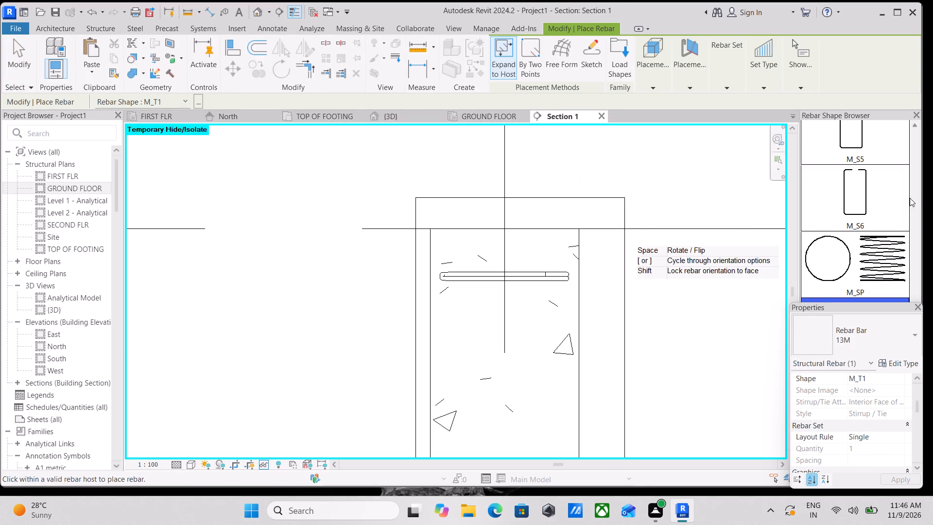
pyautogui.scroll(4, 887, 200)
pyautogui.scroll(15, 828, 197)
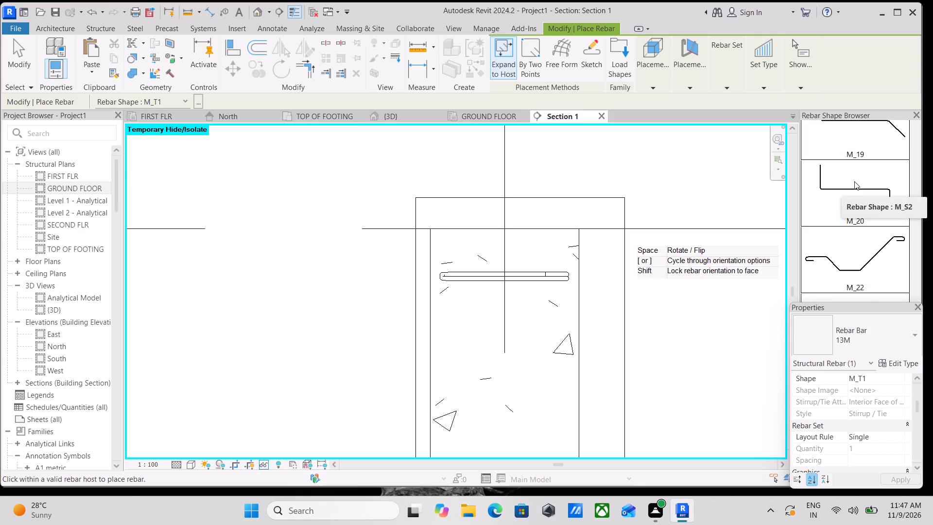
pyautogui.scroll(8, 854, 181)
pyautogui.scroll(-1, 854, 181)
pyautogui.scroll(7, 854, 181)
pyautogui.scroll(-9, 854, 181)
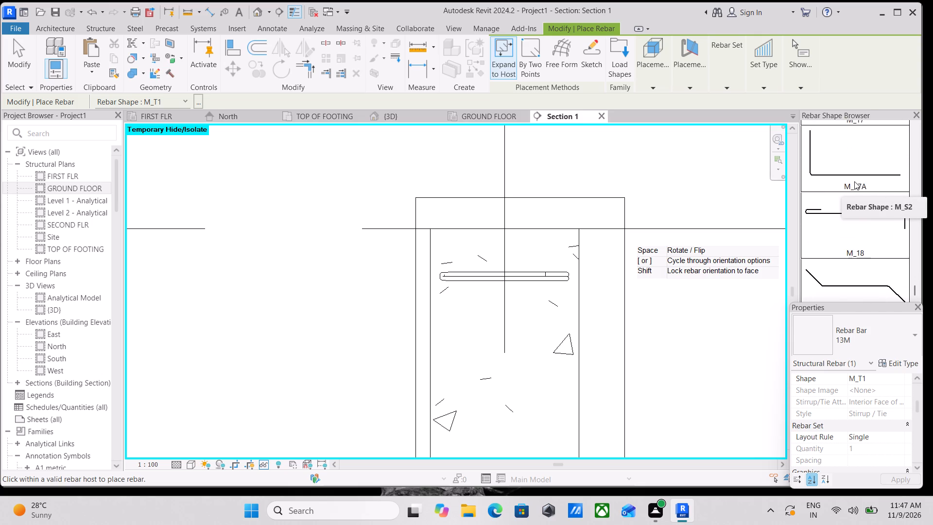
pyautogui.scroll(-20, 854, 181)
pyautogui.scroll(-6, 854, 181)
pyautogui.scroll(-1, 863, 254)
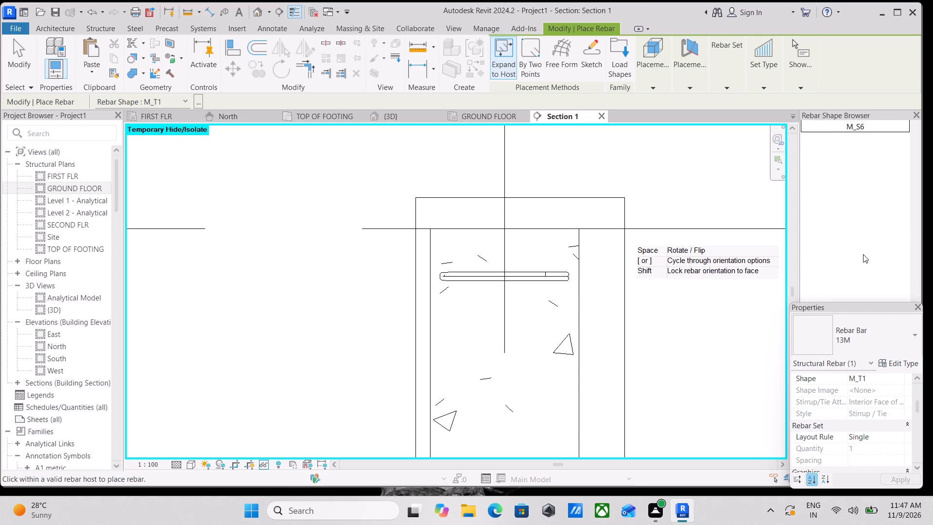
pyautogui.scroll(-20, 863, 254)
pyautogui.scroll(5, 861, 255)
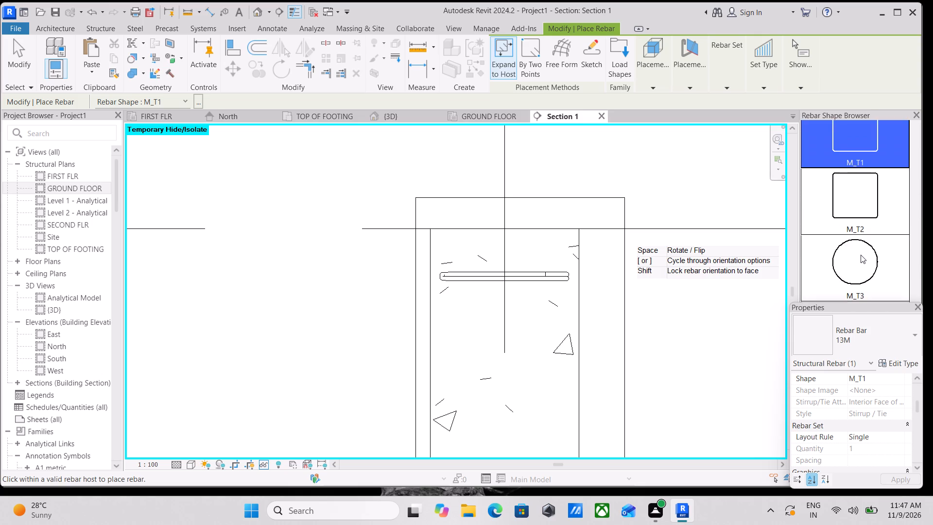
pyautogui.scroll(10, 861, 255)
pyautogui.scroll(20, 860, 255)
pyautogui.scroll(1, 860, 255)
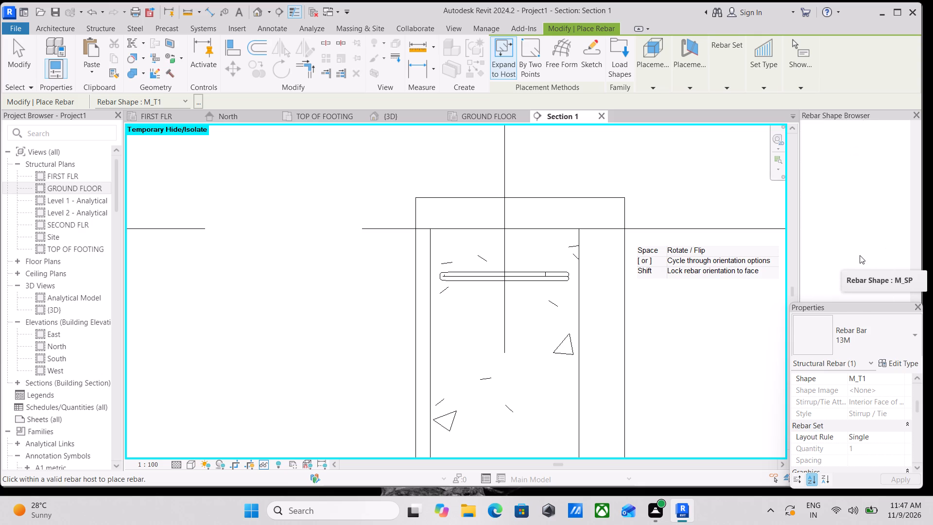
pyautogui.scroll(20, 860, 255)
pyautogui.scroll(16, 860, 255)
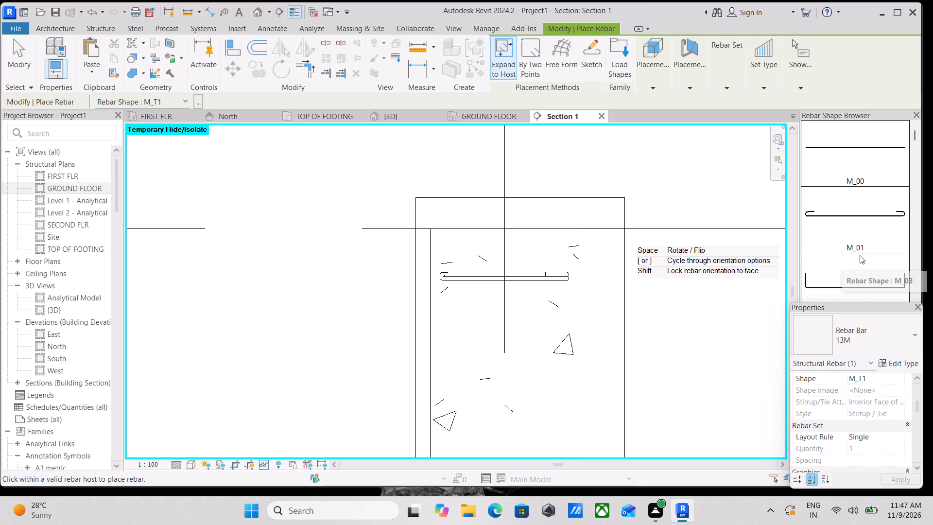
pyautogui.scroll(6, 860, 255)
pyautogui.click(871, 155)
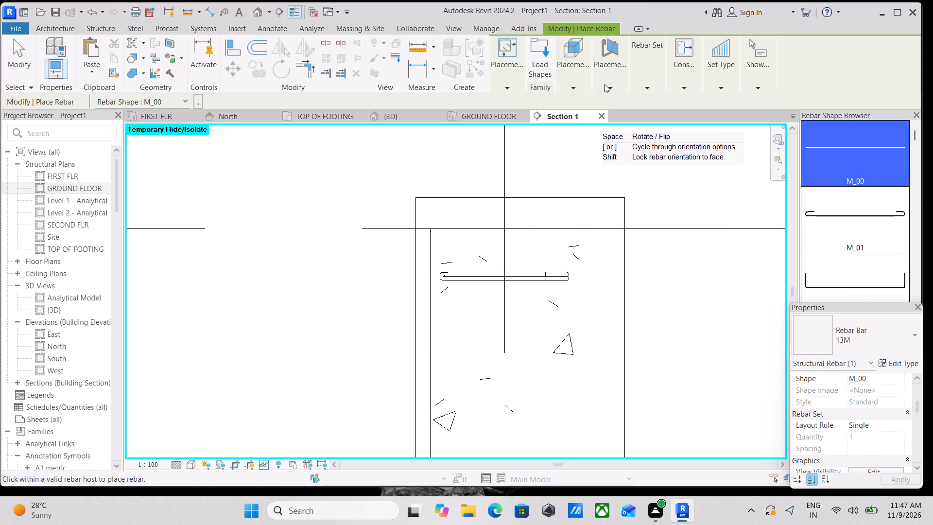
pyautogui.click(619, 111)
pyautogui.scroll(-2, 549, 337)
pyautogui.moveTo(543, 337); pyautogui.dragTo(617, 227, button='middle')
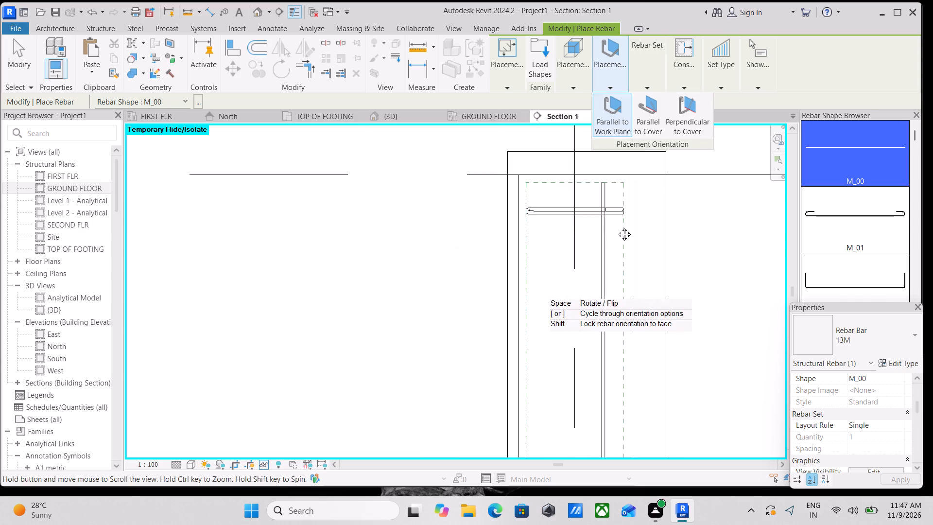
pyautogui.moveTo(617, 227); pyautogui.dragTo(620, 211, button='middle')
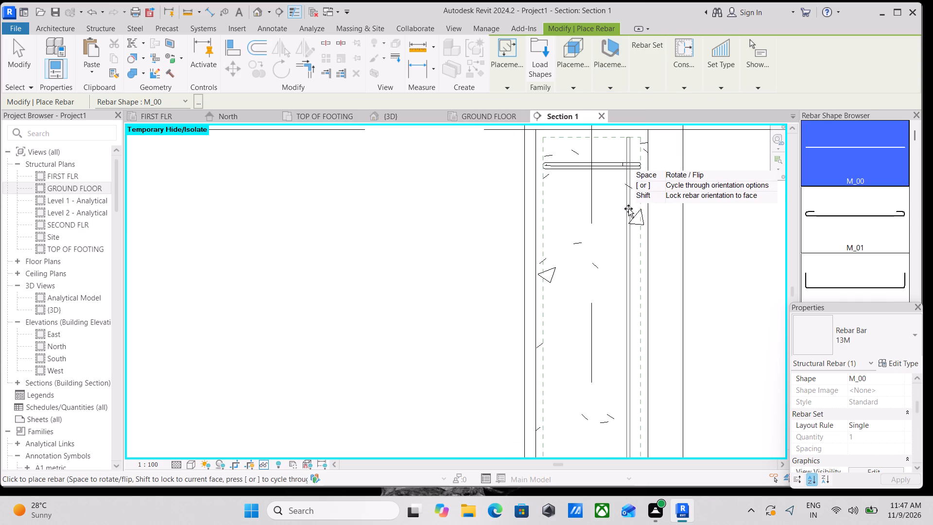
pyautogui.scroll(-5, 628, 209)
pyautogui.scroll(2, 628, 209)
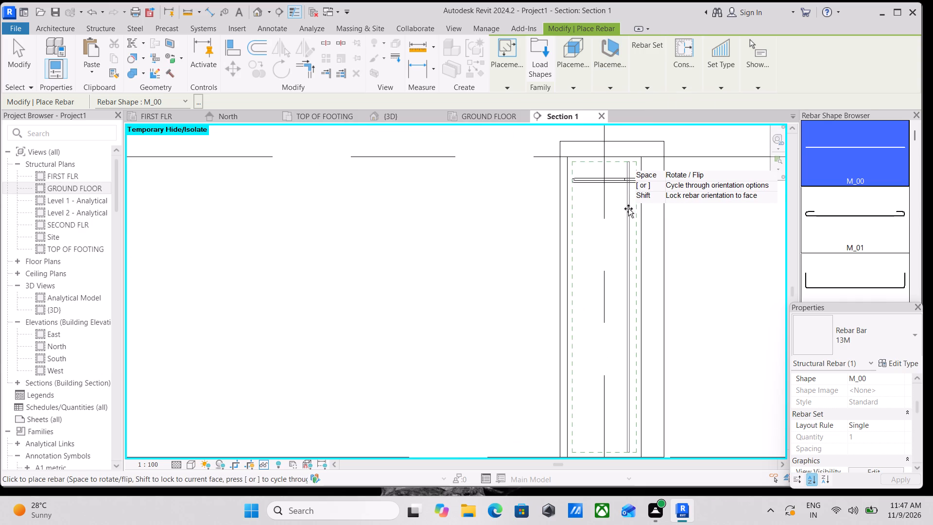
pyautogui.scroll(4, 627, 207)
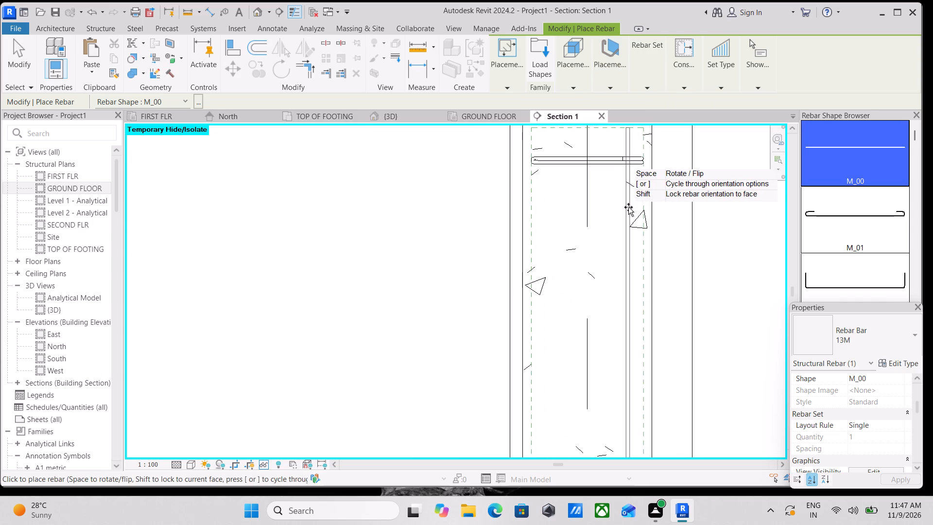
pyautogui.click(631, 207)
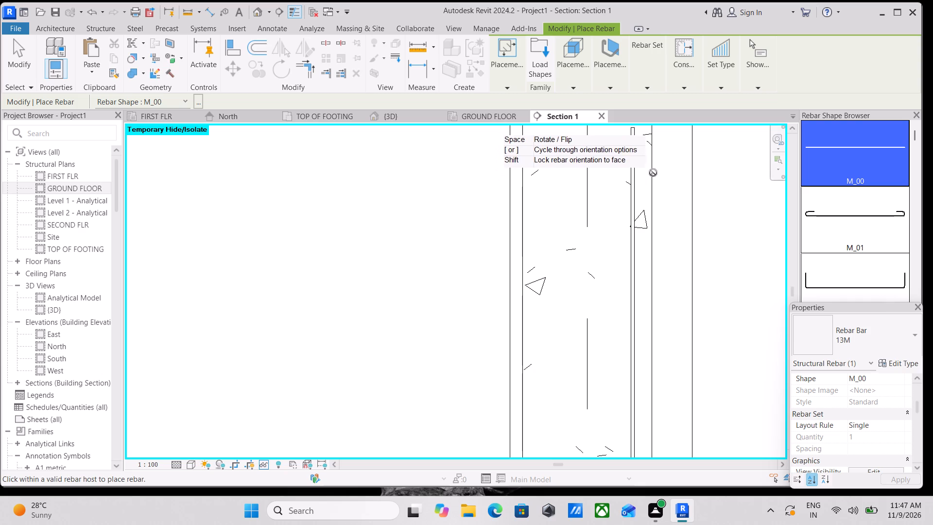
pyautogui.press('Escape')
# Open the M_T1 stirrup's sketch in the GROUND FLOOR structural plan, finish it without edits, and deselect the stirrup.
pyautogui.scroll(2, 633, 178)
pyautogui.moveTo(633, 178); pyautogui.dragTo(566, 295, button='middle')
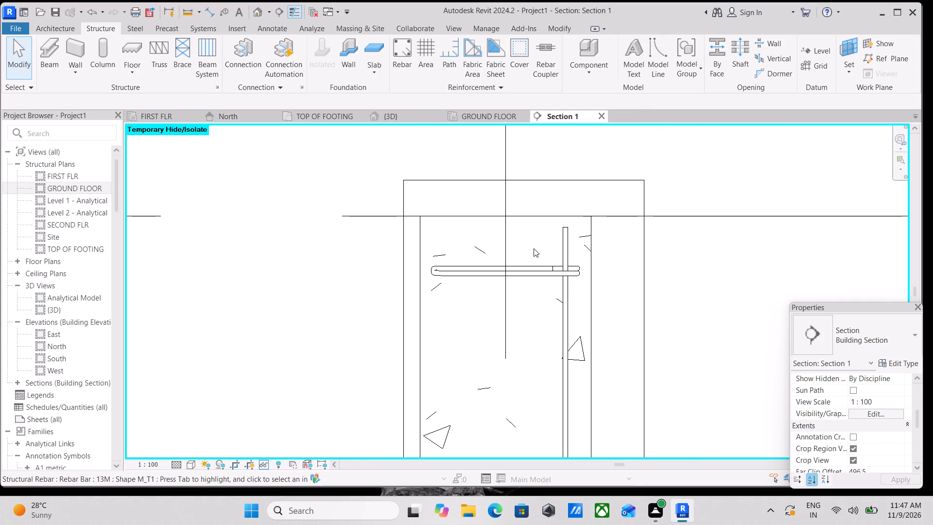
pyautogui.scroll(3, 541, 280)
pyautogui.doubleClick(518, 264)
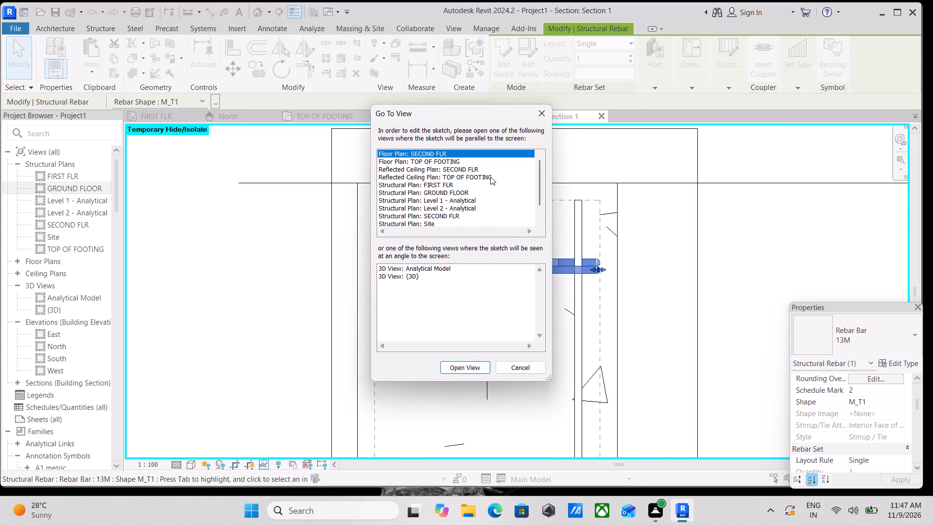
pyautogui.click(430, 192)
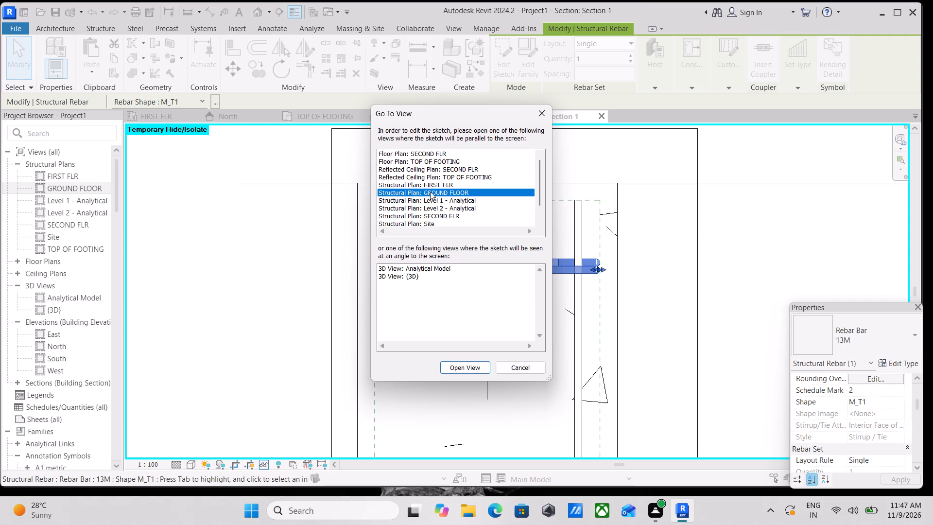
pyautogui.click(462, 367)
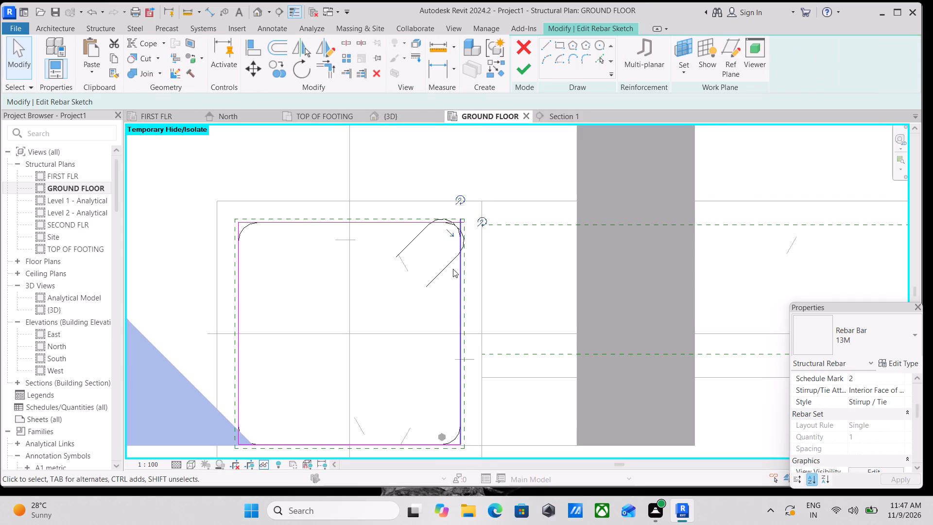
pyautogui.scroll(-1, 444, 256)
pyautogui.click(525, 72)
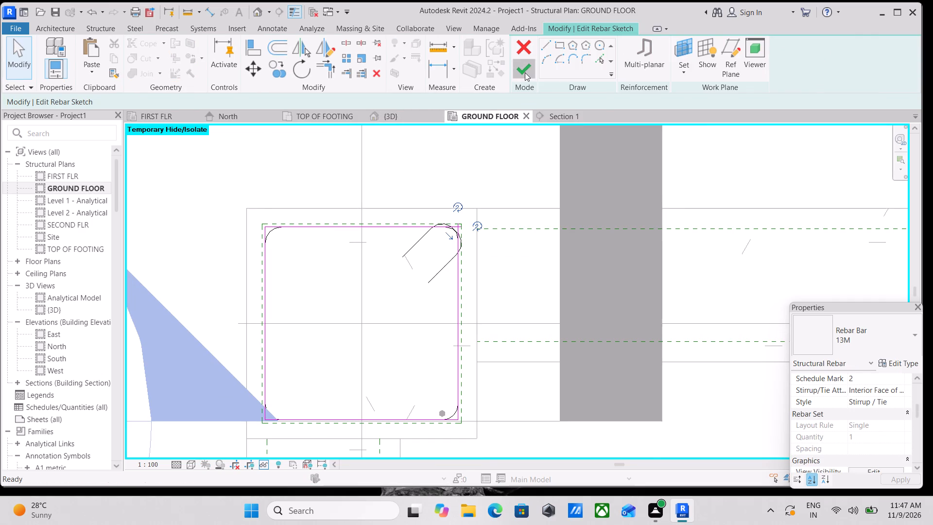
pyautogui.scroll(-2, 424, 318)
pyautogui.moveTo(424, 318); pyautogui.dragTo(495, 279, button='middle')
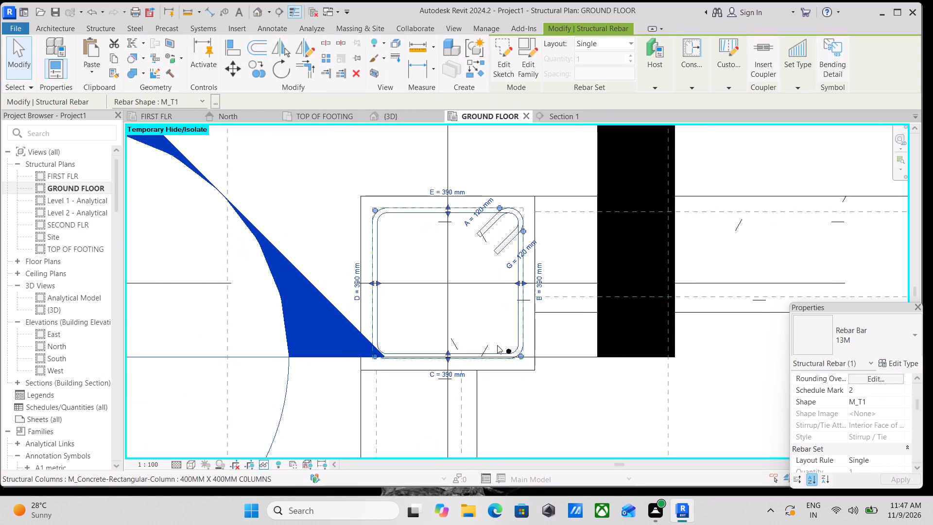
pyautogui.scroll(3, 507, 353)
pyautogui.press('Escape')
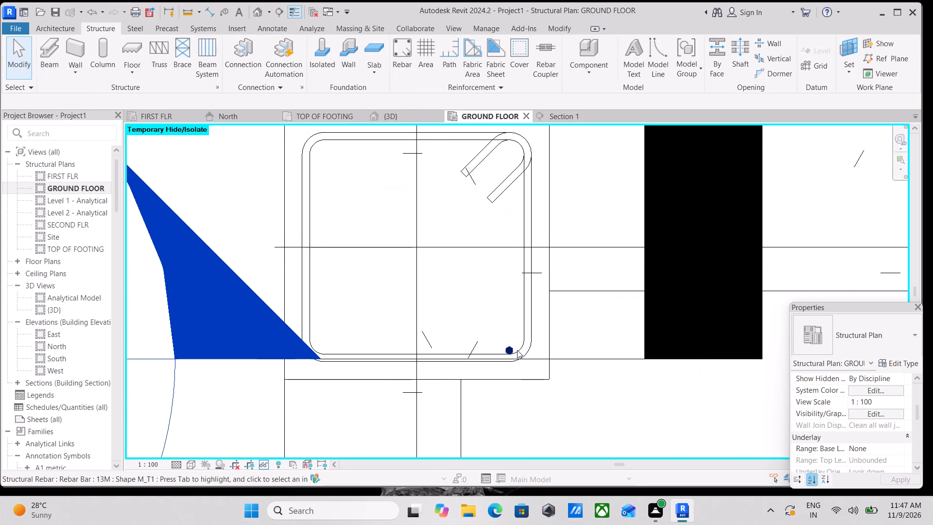
# Nudge the M_00 bar at the stirrup's lower-right corner upward in plan to about 74 mm from the column's lower face.
pyautogui.click(510, 349)
pyautogui.press('Up')
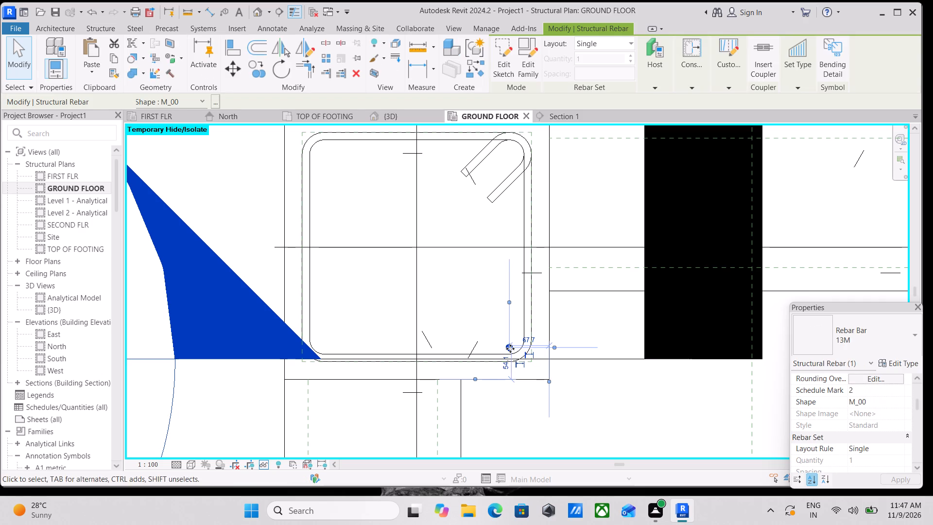
pyautogui.press('Up')
pyautogui.press('Up')
pyautogui.press('Up')
pyautogui.press('Up')
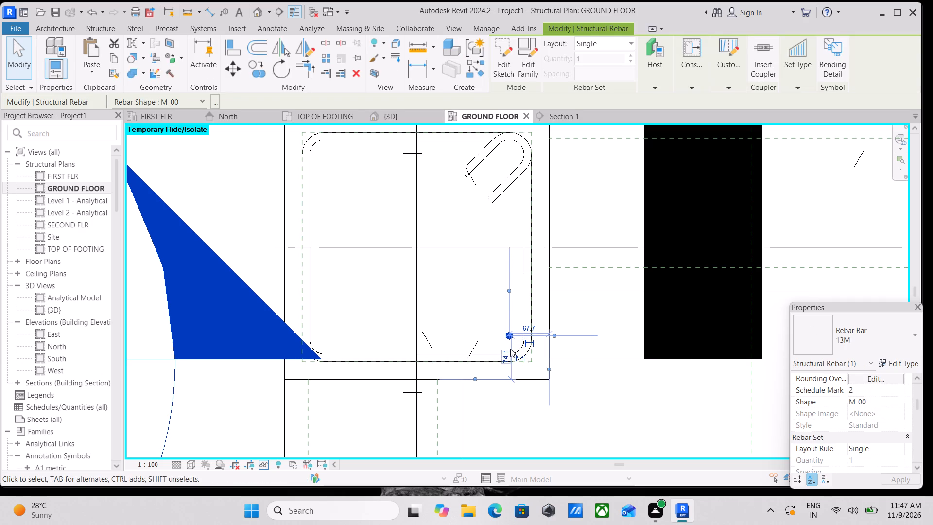
pyautogui.press('Escape')
# Open the M_00 column bar's sketch for editing in the North elevation.
pyautogui.scroll(-3, 574, 290)
pyautogui.scroll(-1, 538, 325)
pyautogui.moveTo(538, 325); pyautogui.dragTo(583, 319, button='middle')
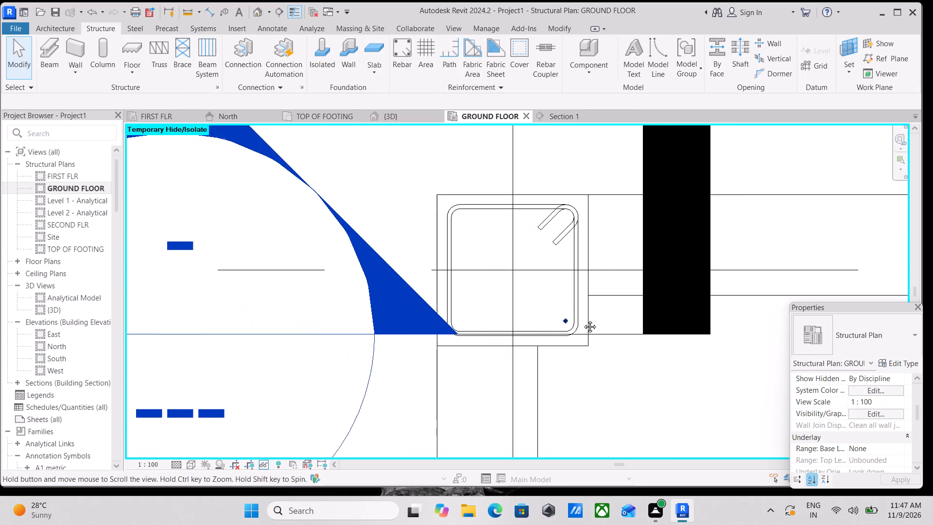
pyautogui.moveTo(583, 319); pyautogui.dragTo(587, 316, button='middle')
pyautogui.scroll(2, 582, 328)
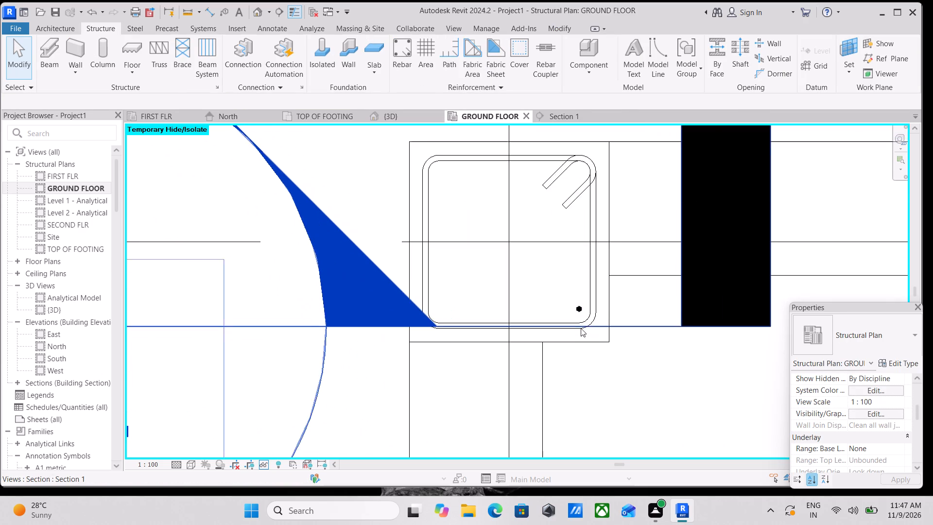
pyautogui.scroll(-1, 595, 274)
pyautogui.moveTo(595, 274); pyautogui.dragTo(602, 298, button='middle')
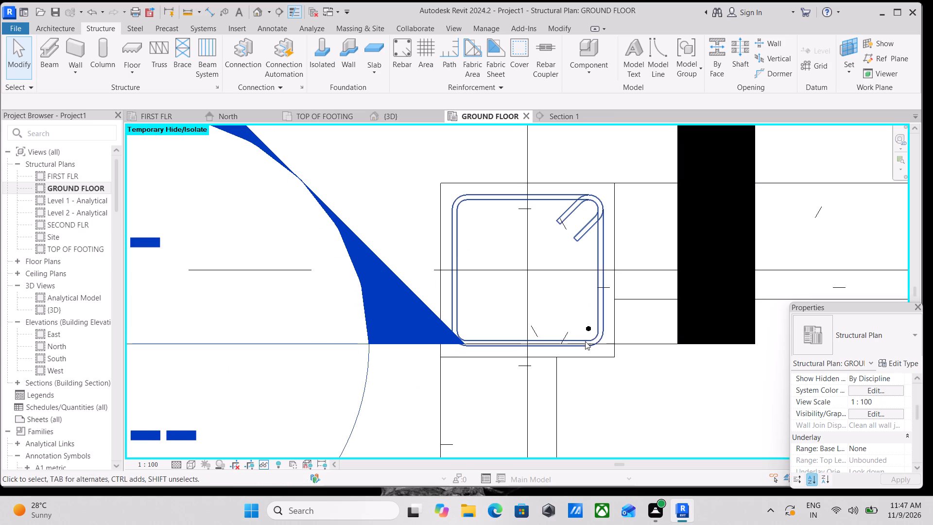
pyautogui.scroll(-1, 601, 265)
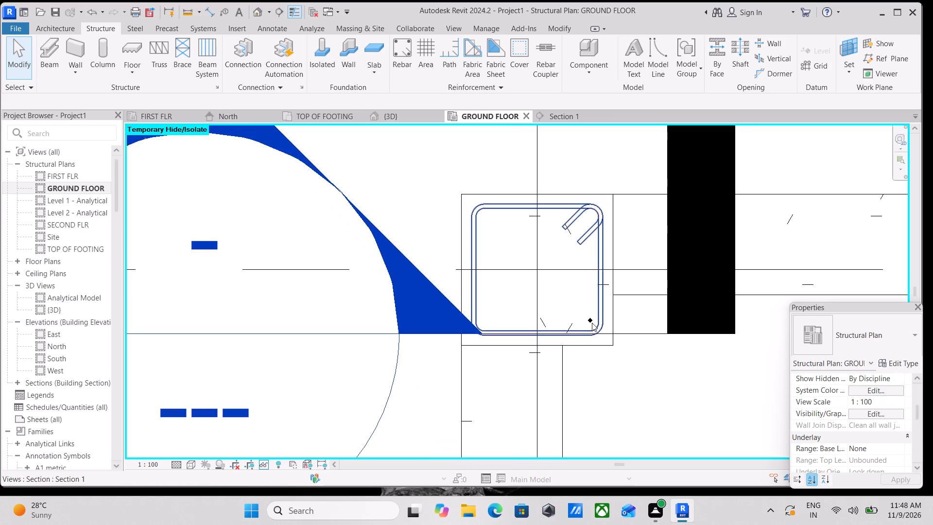
pyautogui.scroll(8, 592, 323)
pyautogui.doubleClick(591, 316)
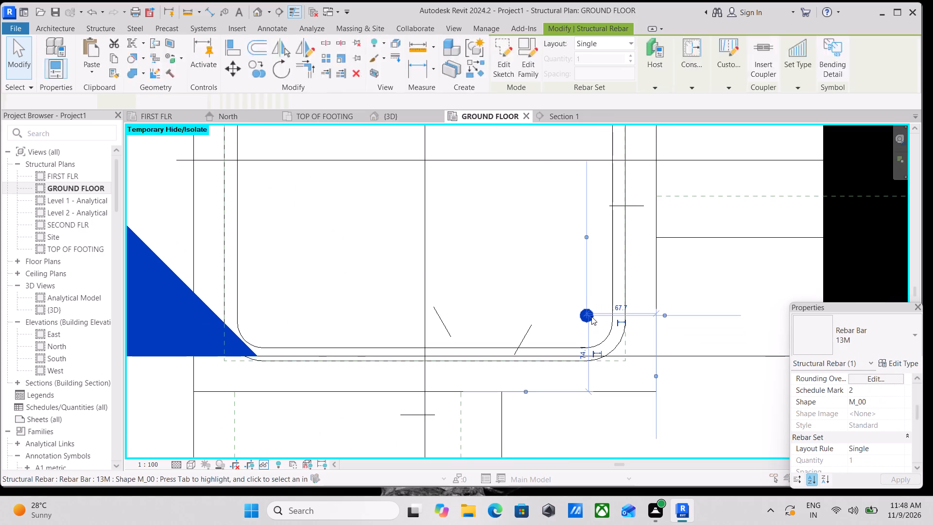
pyautogui.click(474, 364)
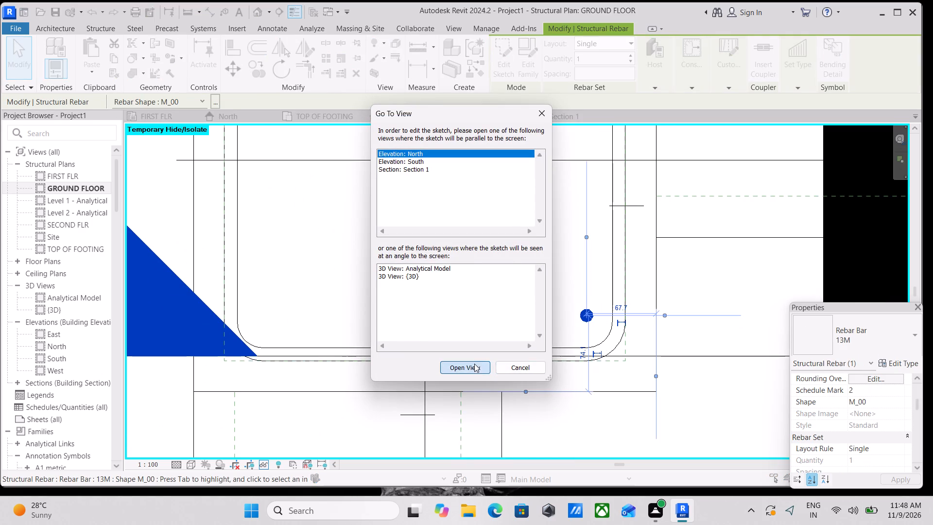
# Sketch a horizontal line low in the footing from its left cover edge to directly beneath the vertical column bar.
pyautogui.scroll(3, 641, 411)
pyautogui.scroll(2, 561, 340)
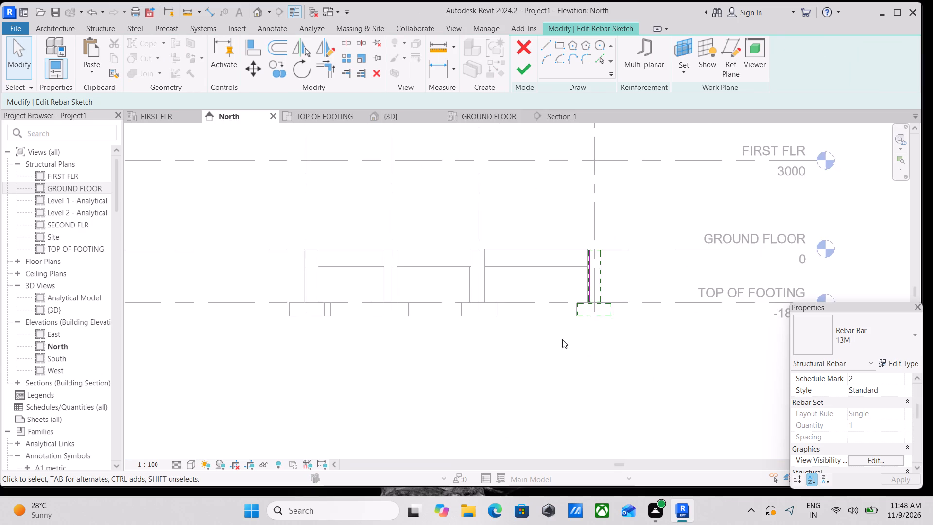
pyautogui.scroll(6, 562, 339)
pyautogui.moveTo(582, 322); pyautogui.dragTo(572, 404, button='middle')
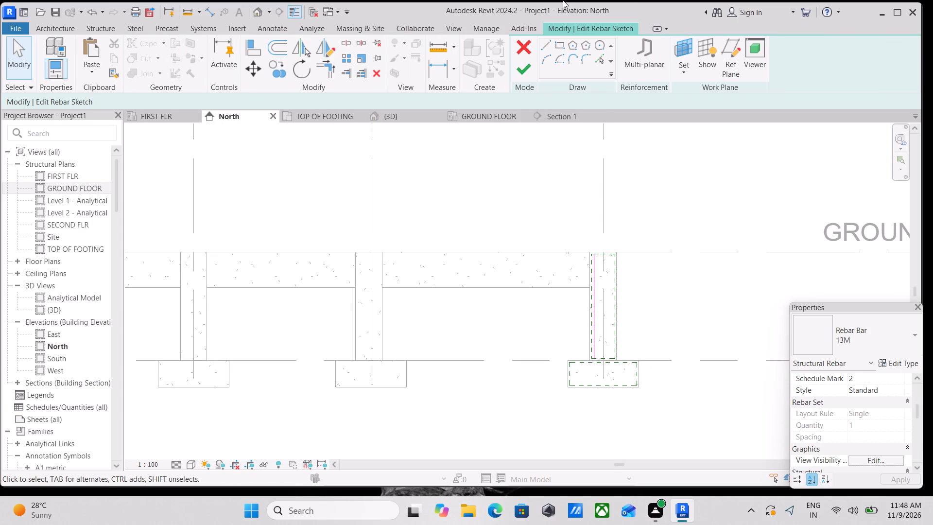
pyautogui.click(547, 49)
pyautogui.scroll(6, 592, 381)
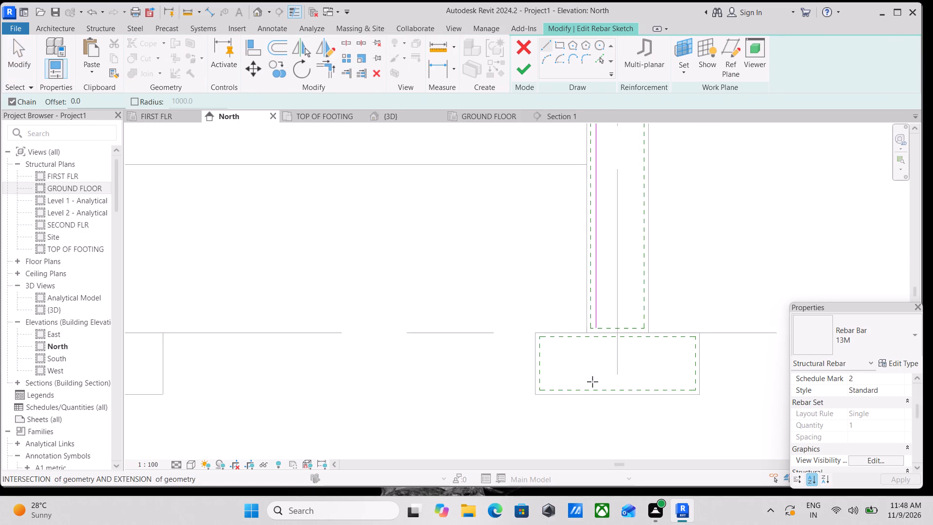
pyautogui.scroll(11, 592, 382)
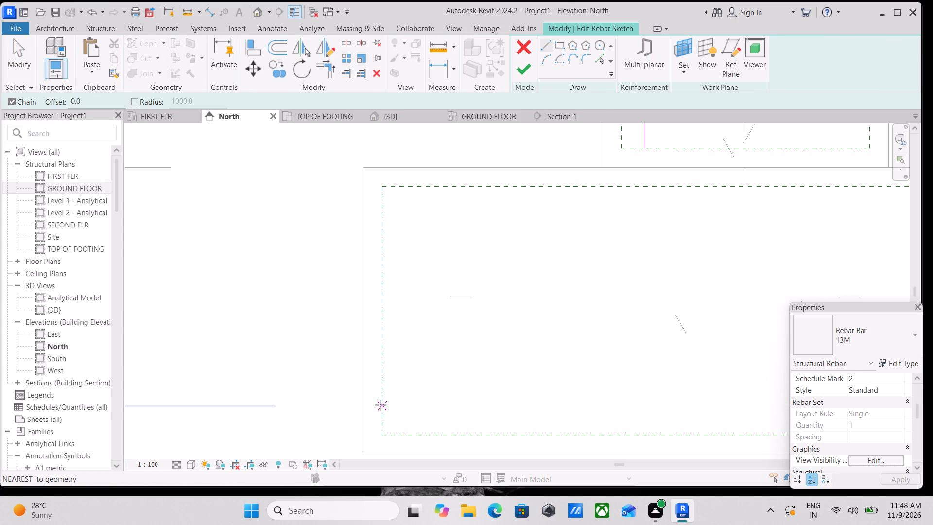
pyautogui.click(387, 407)
pyautogui.moveTo(635, 392); pyautogui.dragTo(568, 391, button='middle')
pyautogui.scroll(-3, 636, 409)
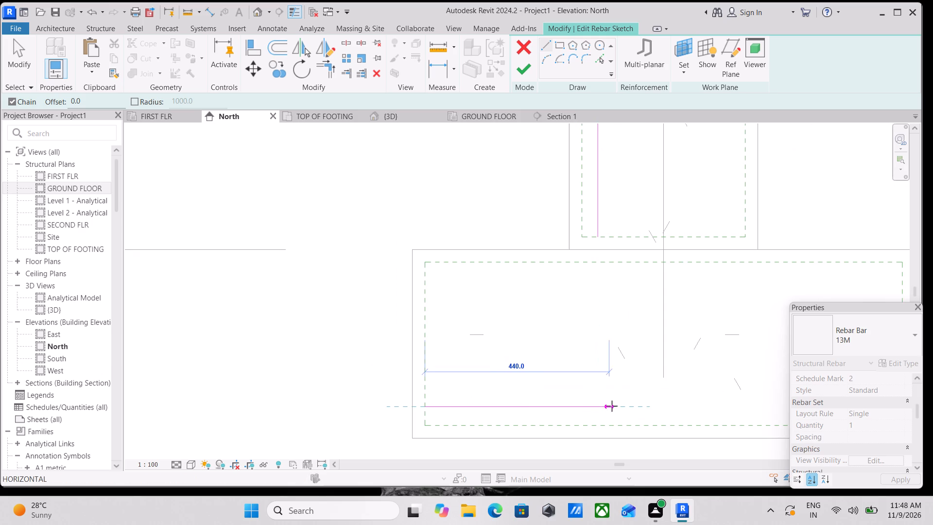
pyautogui.click(594, 404)
pyautogui.press('Escape')
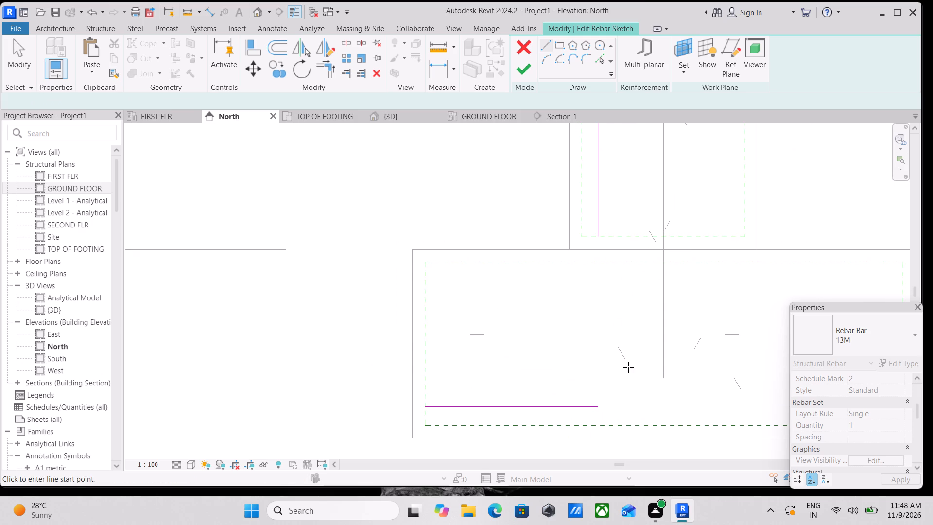
# Trim the vertical column bar line and the horizontal footing line so they meet in a corner inside the footing.
pyautogui.press('Escape')
pyautogui.write('TR')
pyautogui.click(599, 212)
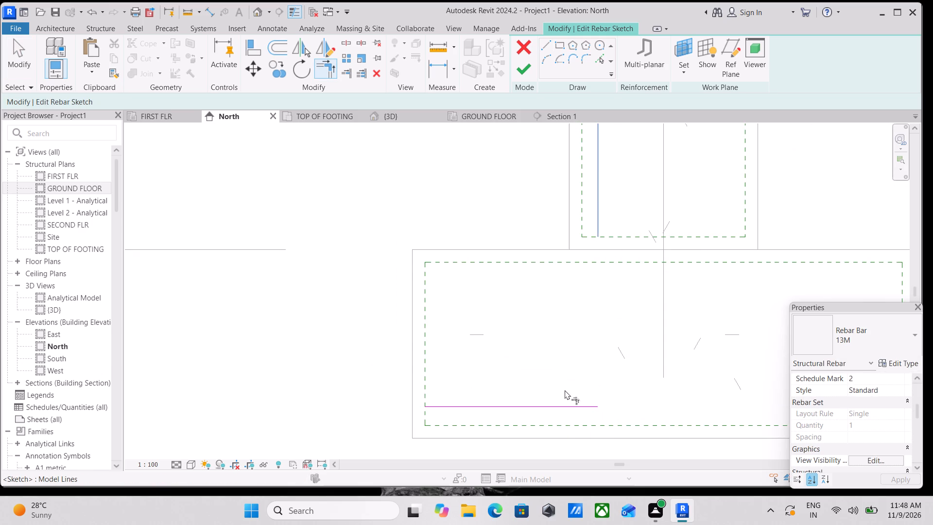
pyautogui.click(554, 404)
pyautogui.scroll(-3, 555, 362)
pyautogui.moveTo(555, 362); pyautogui.dragTo(565, 388, button='middle')
pyautogui.press('Escape')
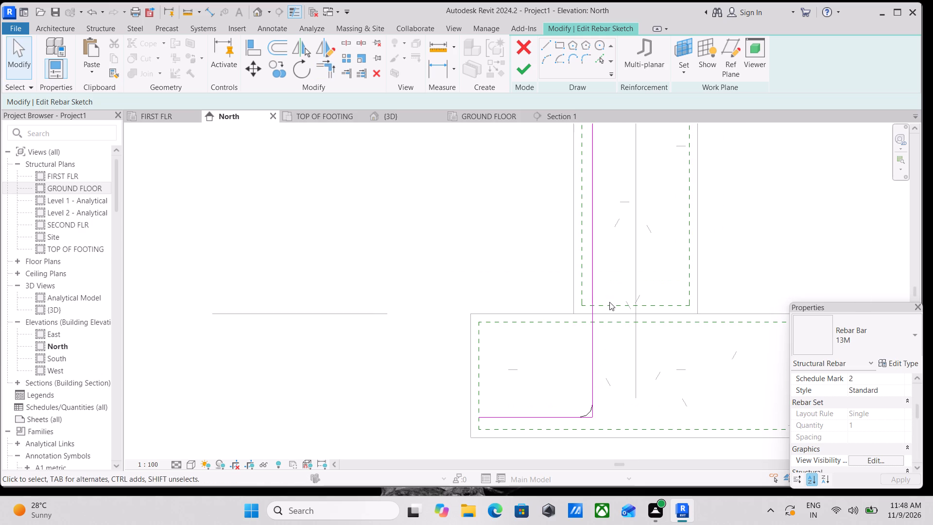
pyautogui.scroll(-2, 611, 300)
pyautogui.moveTo(611, 300); pyautogui.dragTo(611, 340, button='middle')
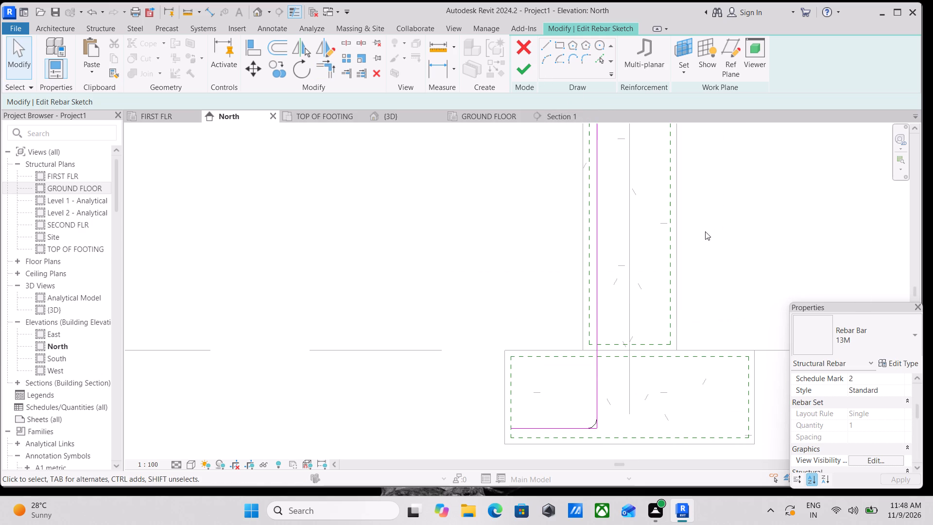
# Set the L-shaped column bar's type to 19M and finish its sketch.
pyautogui.click(903, 340)
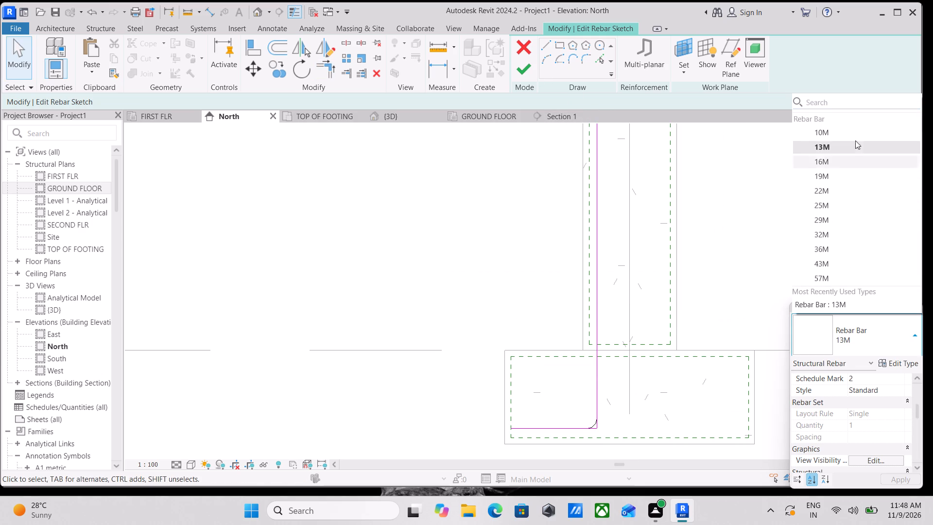
pyautogui.click(851, 166)
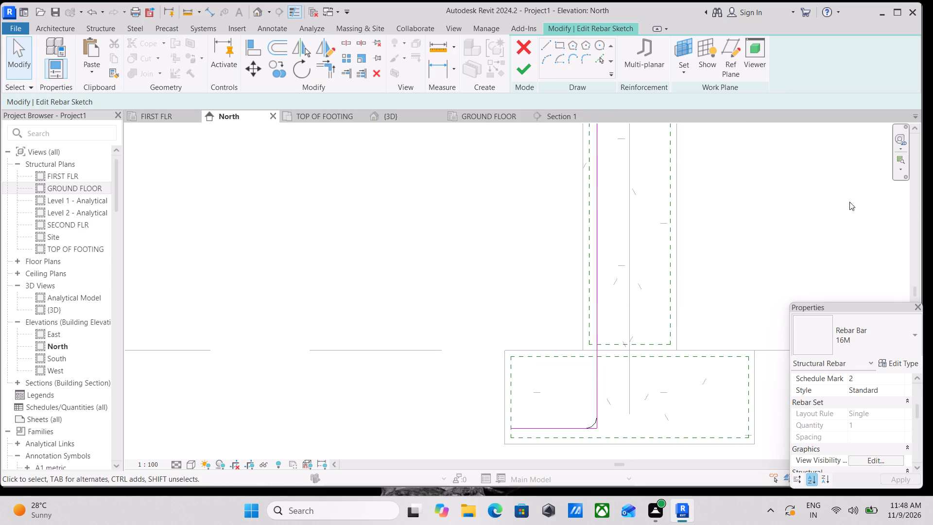
pyautogui.click(915, 334)
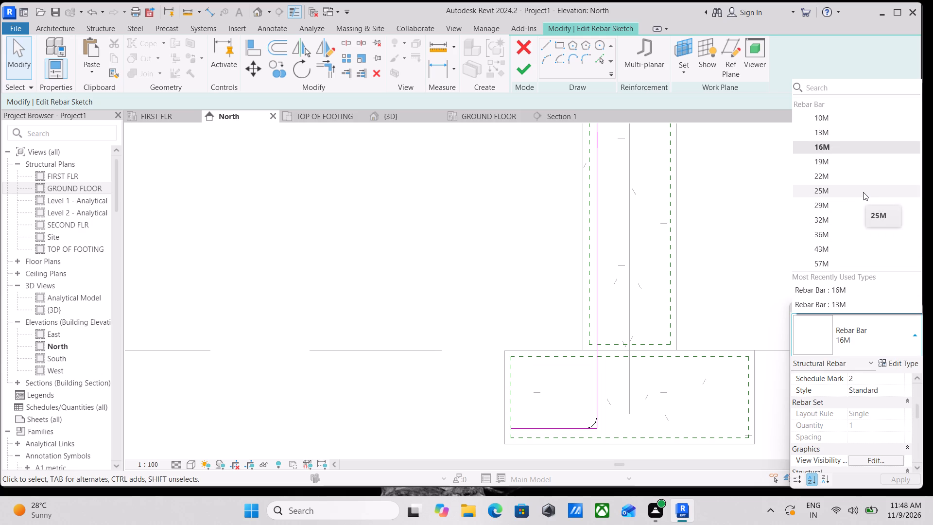
pyautogui.click(820, 156)
pyautogui.click(526, 65)
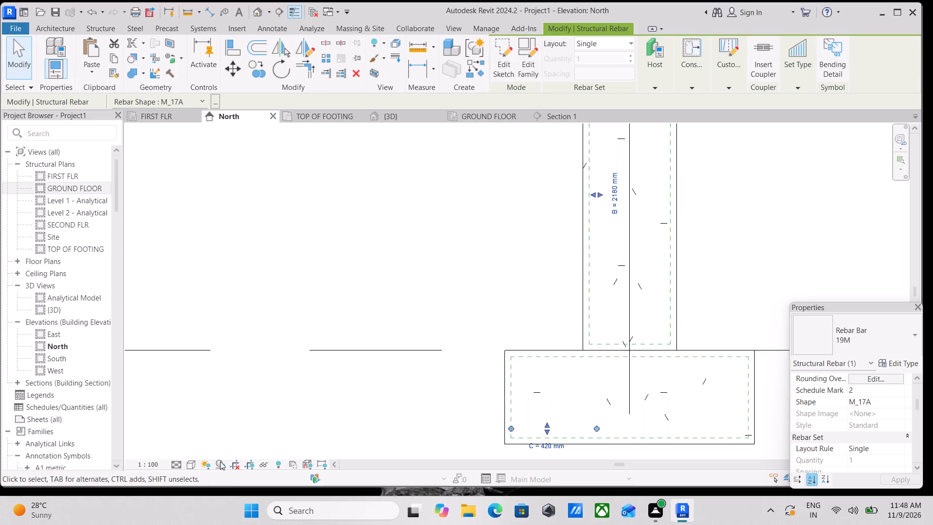
# Set the North elevation's detail level to Fine and deselect the bar.
pyautogui.click(189, 466)
pyautogui.click(173, 465)
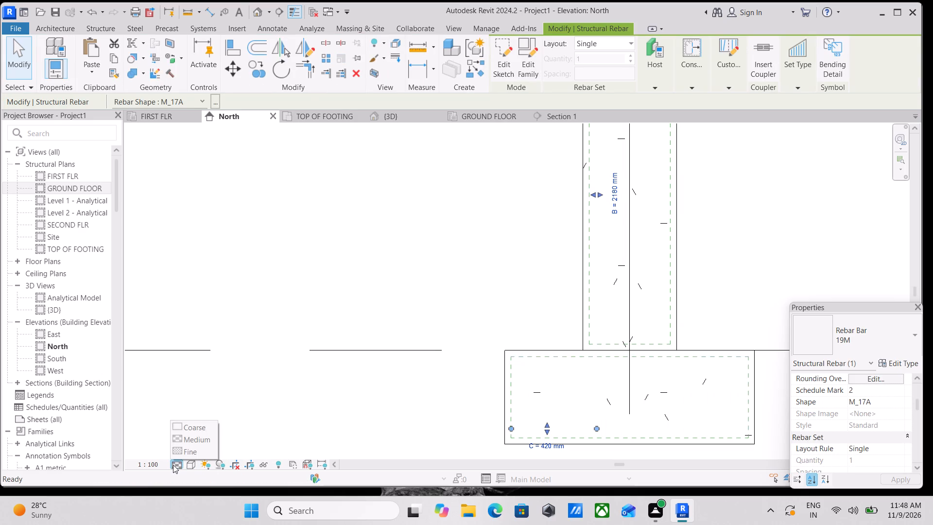
pyautogui.click(178, 451)
pyautogui.scroll(-2, 563, 283)
pyautogui.moveTo(563, 283); pyautogui.dragTo(565, 303, button='middle')
pyautogui.scroll(1, 565, 303)
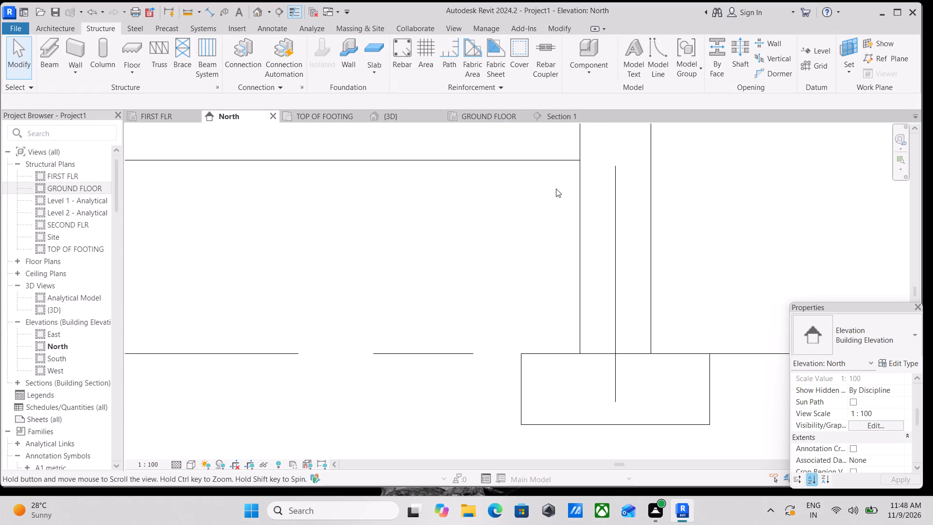
# In Section 1, examine the bent 19M bar along the column and where it turns into the footing.
pyautogui.click(551, 112)
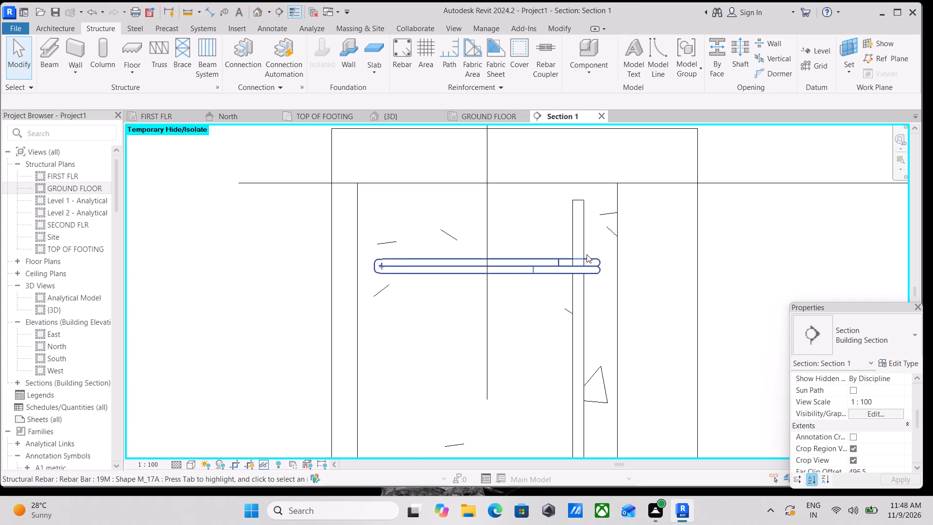
pyautogui.scroll(-6, 587, 254)
pyautogui.moveTo(571, 305); pyautogui.dragTo(580, 141, button='middle')
pyautogui.scroll(-3, 602, 243)
pyautogui.moveTo(610, 224); pyautogui.dragTo(614, 159, button='middle')
pyautogui.moveTo(614, 261); pyautogui.dragTo(624, 246, button='middle')
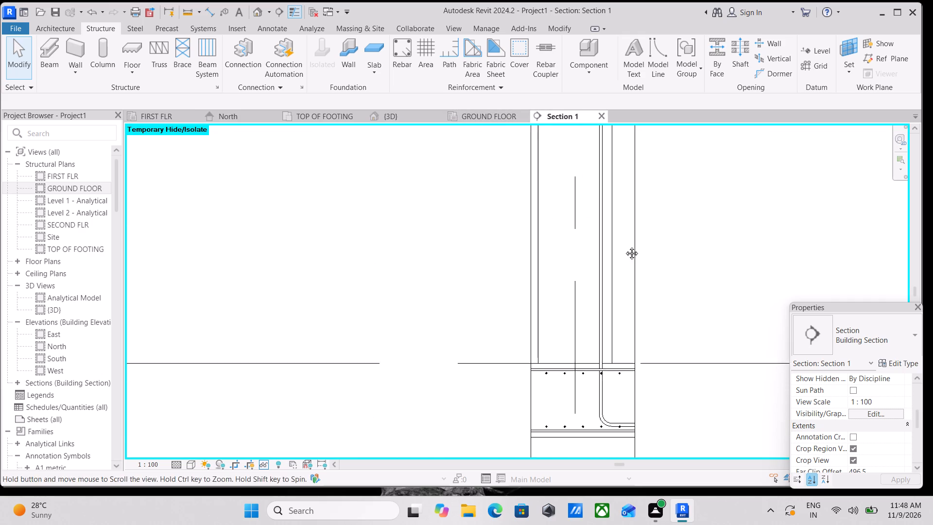
pyautogui.moveTo(624, 246); pyautogui.dragTo(628, 237, button='middle')
pyautogui.click(608, 240)
pyautogui.scroll(-1, 599, 240)
pyautogui.moveTo(599, 240); pyautogui.dragTo(607, 326, button='middle')
pyautogui.press('Escape')
pyautogui.scroll(-1, 617, 222)
pyautogui.moveTo(617, 222); pyautogui.dragTo(610, 263, button='middle')
# Open the M_T1 stirrup's sketch in the GROUND FLOOR structural plan and finish it without edits.
pyautogui.doubleClick(593, 223)
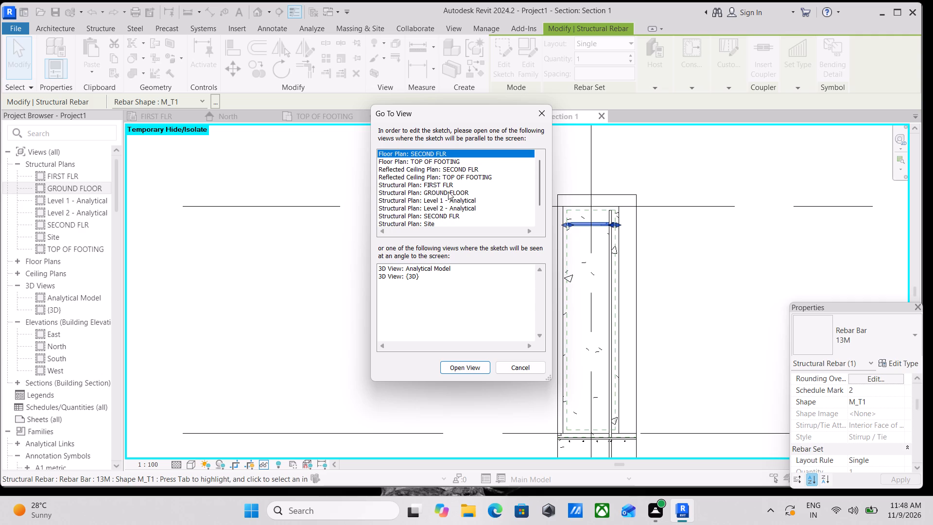
pyautogui.click(448, 192)
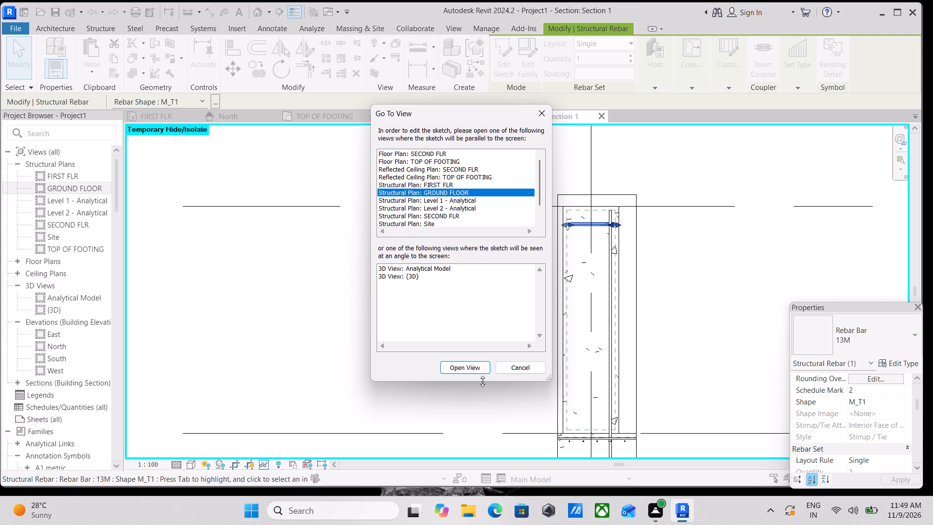
pyautogui.click(467, 366)
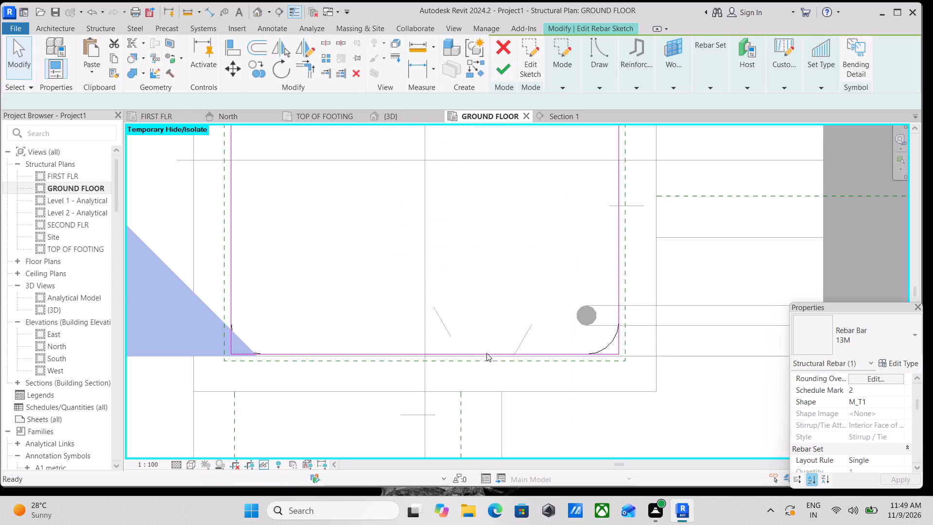
pyautogui.scroll(-9, 506, 335)
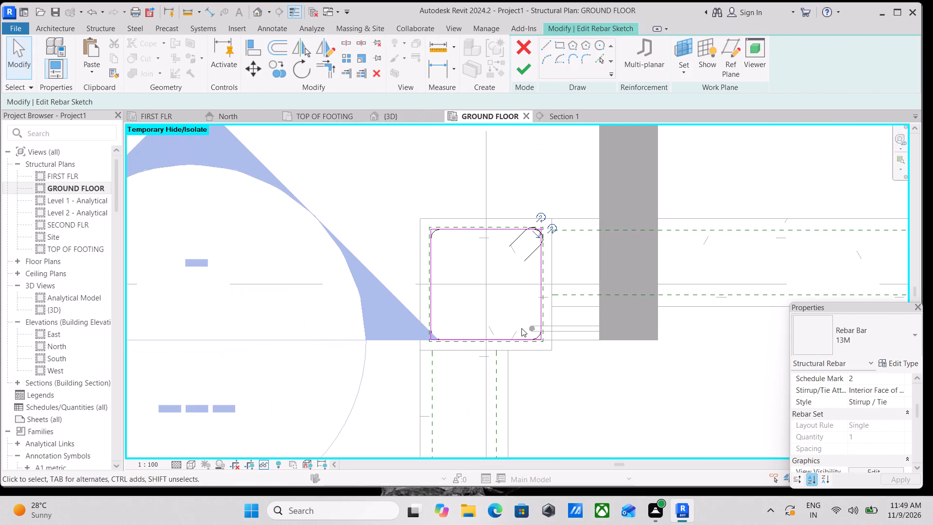
pyautogui.click(529, 61)
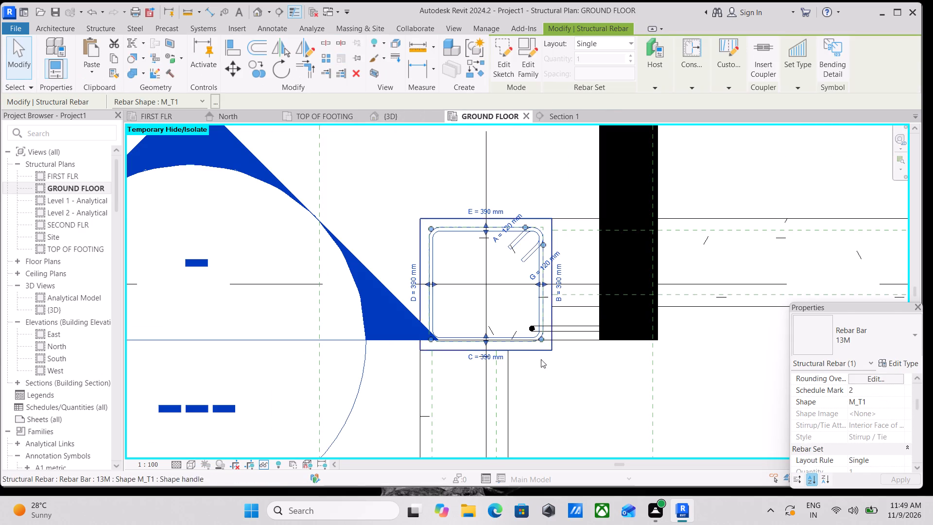
# Rotate a copy of the bent 19M bar 35° clockwise in plan about the centre of its vertical leg, and deselect it.
pyautogui.scroll(9, 543, 337)
pyautogui.click(511, 301)
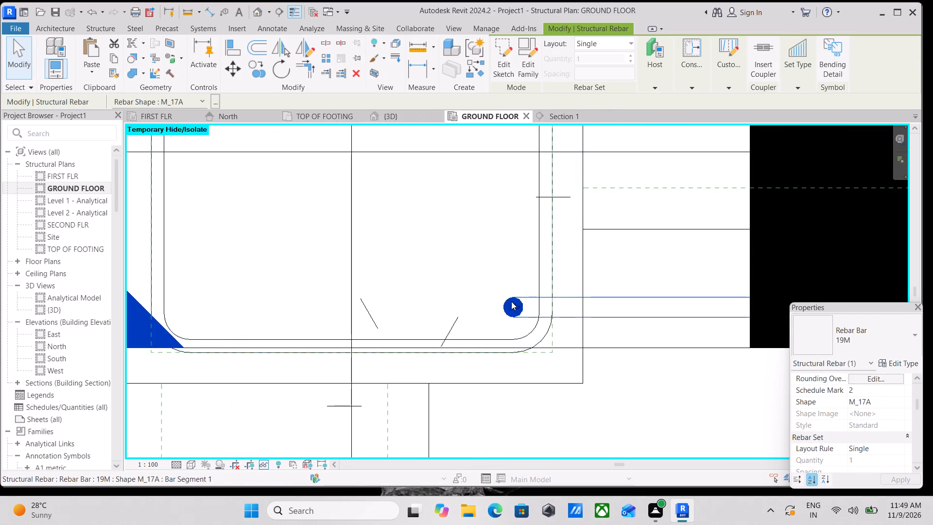
pyautogui.scroll(-10, 511, 301)
pyautogui.scroll(-11, 536, 310)
pyautogui.scroll(-4, 609, 301)
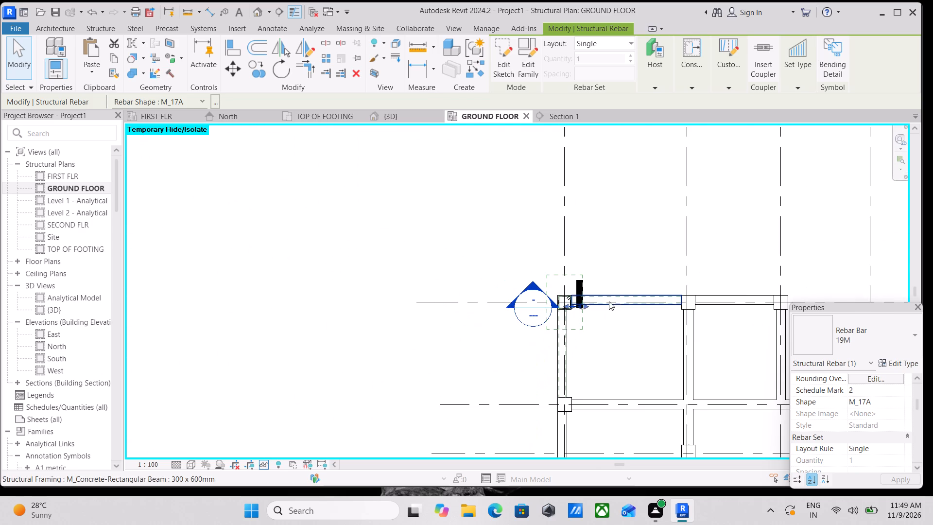
pyautogui.scroll(11, 566, 315)
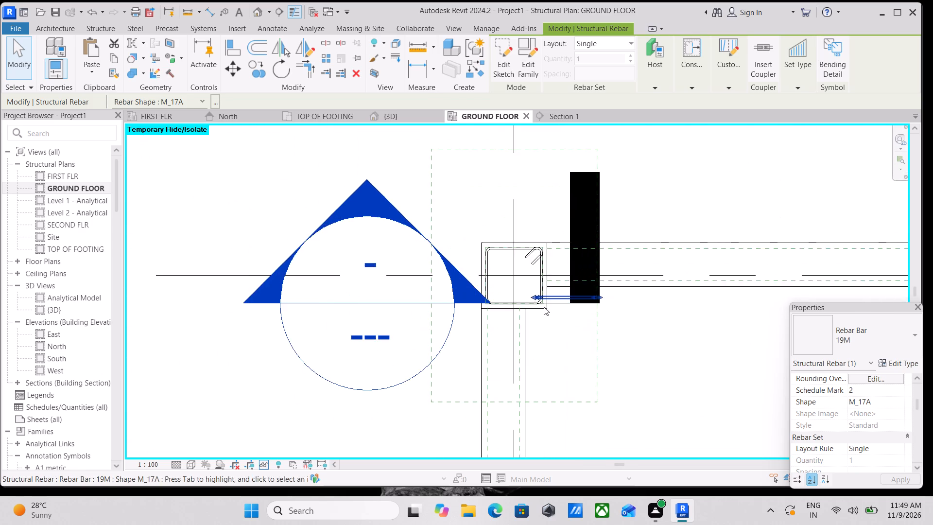
pyautogui.scroll(7, 543, 307)
pyautogui.moveTo(518, 292); pyautogui.dragTo(521, 322, button='middle')
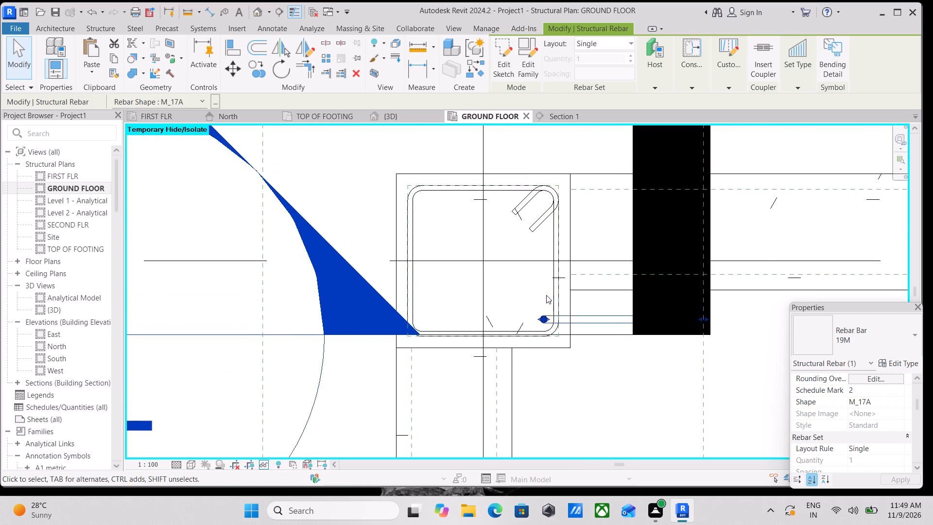
pyautogui.scroll(-2, 546, 295)
pyautogui.moveTo(546, 295); pyautogui.dragTo(553, 301, button='middle')
pyautogui.scroll(-3, 556, 277)
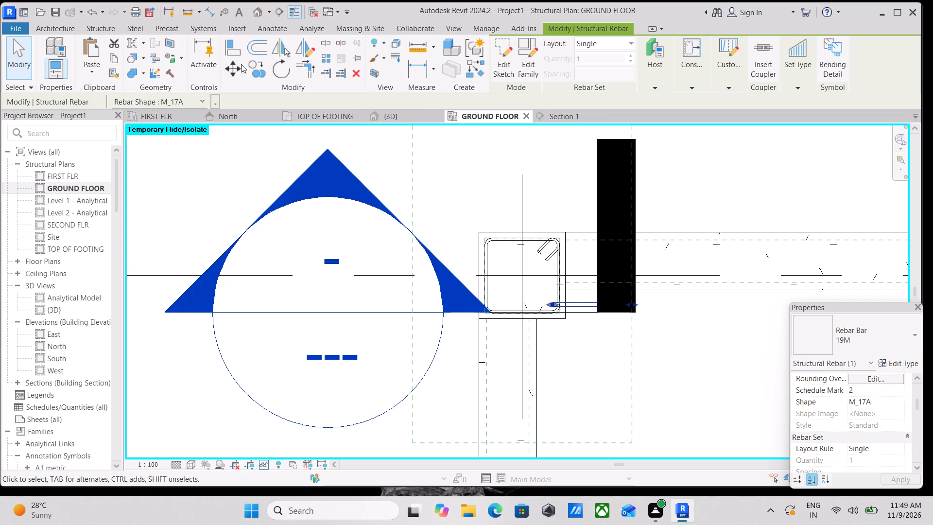
pyautogui.click(279, 71)
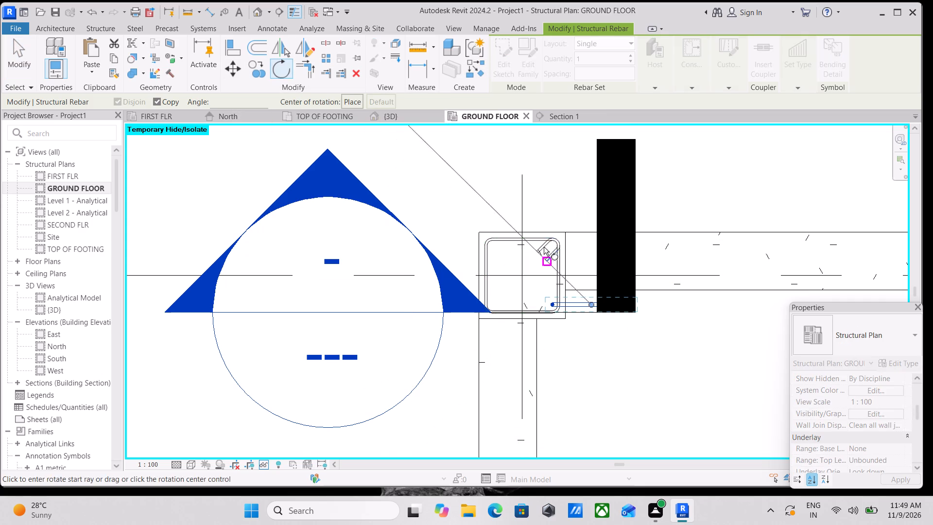
pyautogui.click(346, 97)
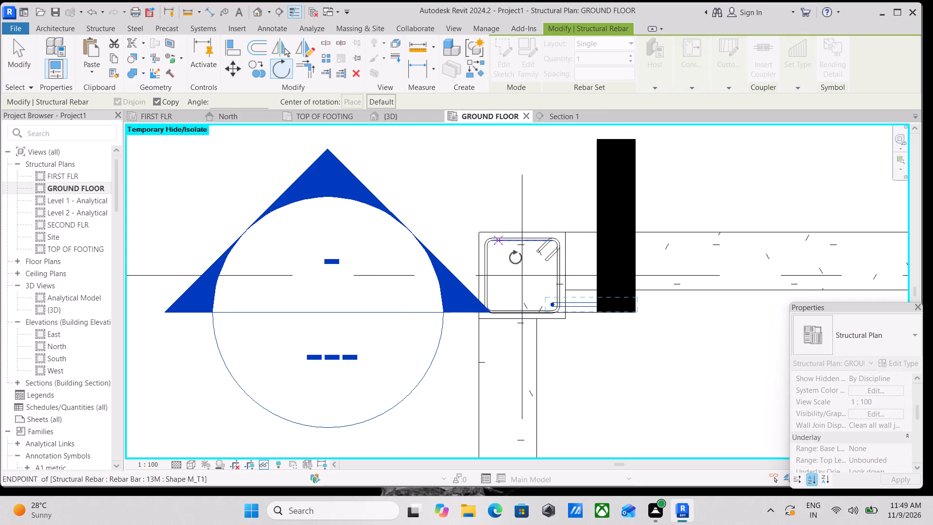
pyautogui.scroll(15, 551, 294)
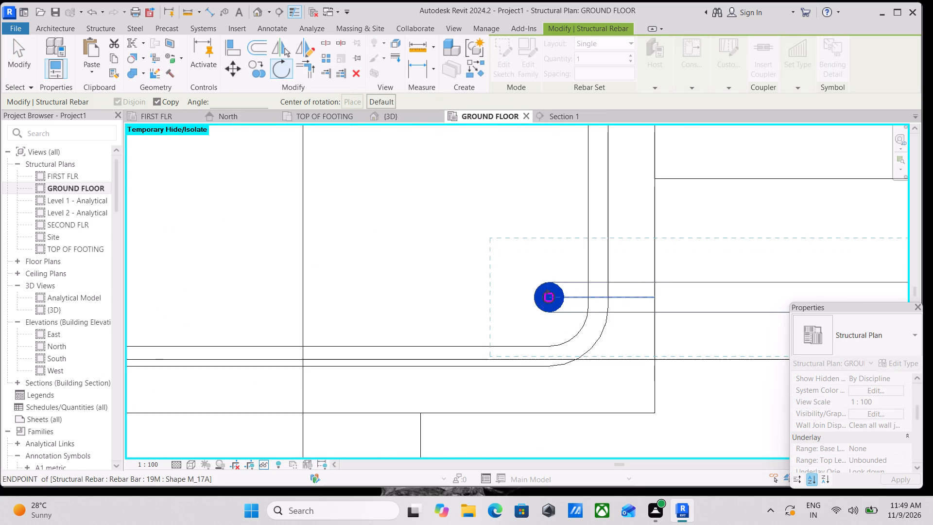
pyautogui.scroll(2, 549, 297)
pyautogui.click(549, 297)
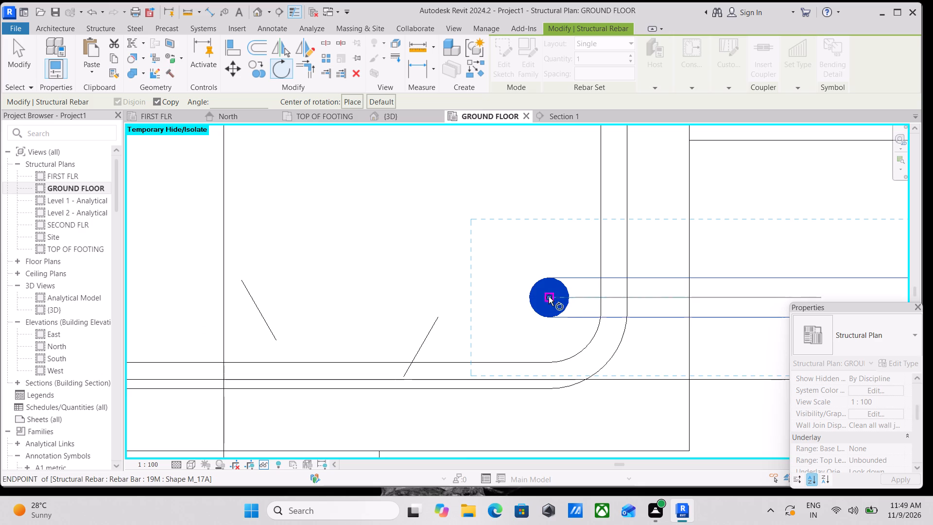
pyautogui.moveTo(700, 302); pyautogui.dragTo(431, 256, button='middle')
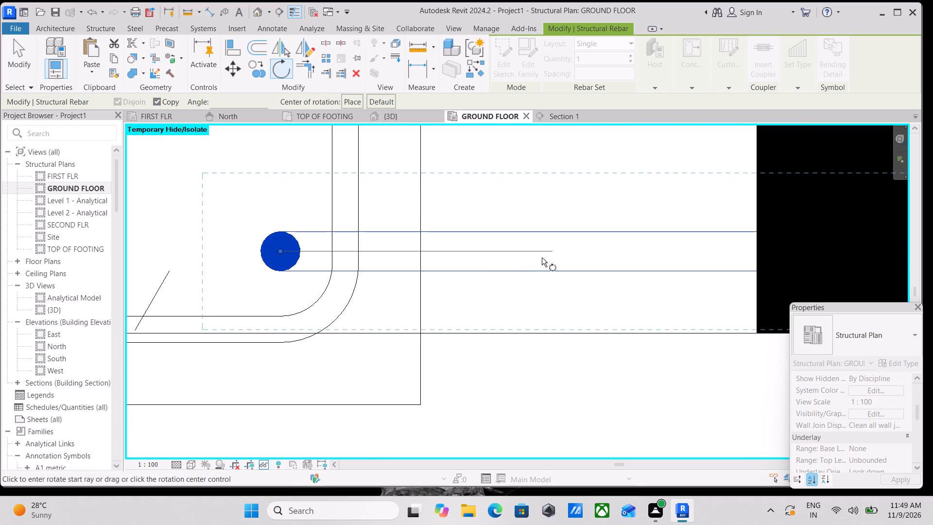
pyautogui.click(536, 249)
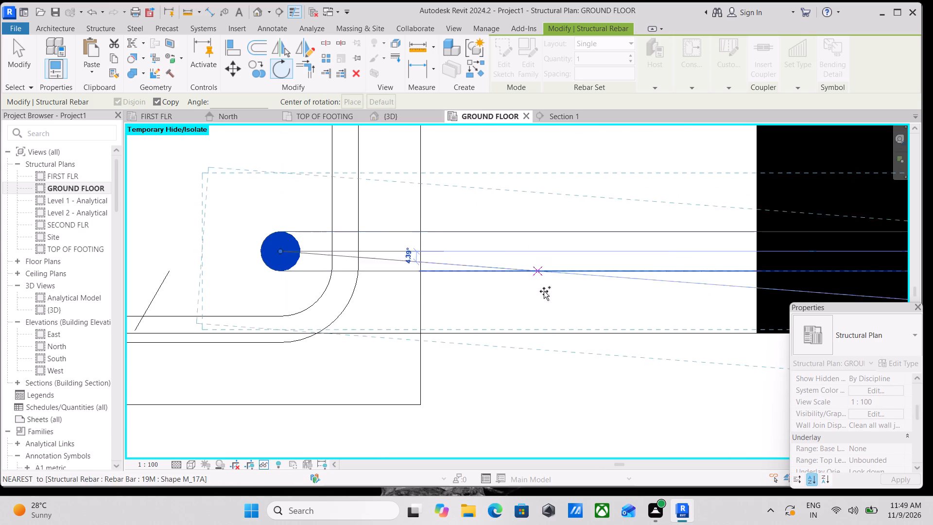
pyautogui.scroll(-1, 545, 336)
pyautogui.moveTo(545, 336); pyautogui.dragTo(565, 280, button='middle')
pyautogui.scroll(-2, 561, 330)
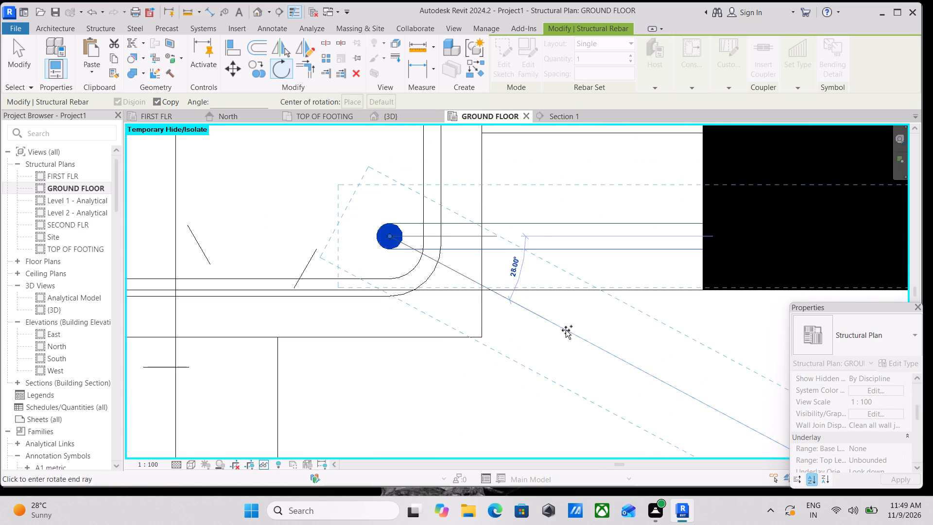
pyautogui.scroll(-3, 563, 338)
pyautogui.moveTo(563, 338); pyautogui.dragTo(576, 274, button='middle')
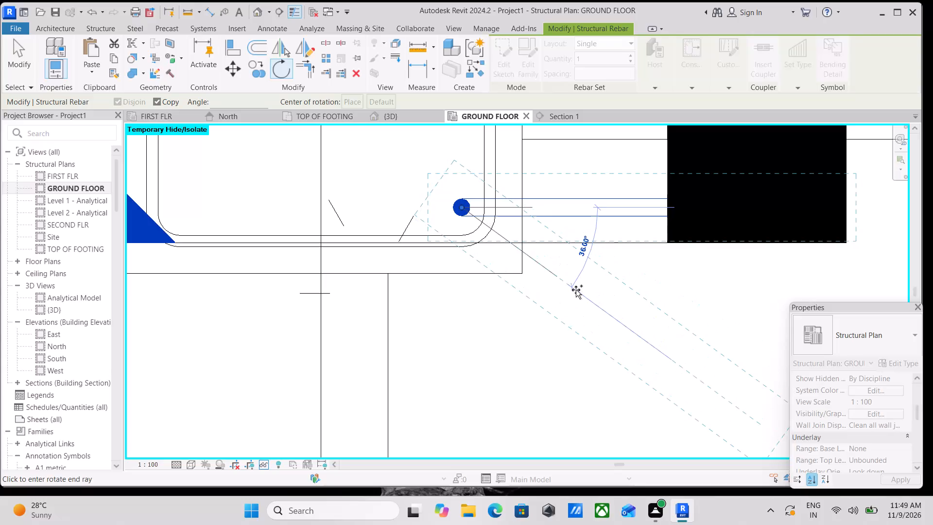
pyautogui.click(579, 290)
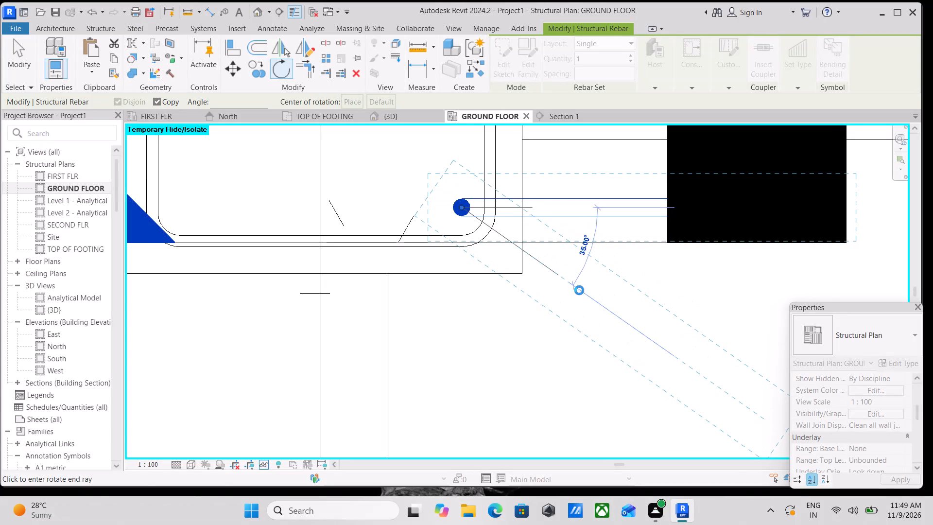
pyautogui.scroll(-7, 579, 290)
pyautogui.moveTo(579, 290); pyautogui.dragTo(507, 324, button='middle')
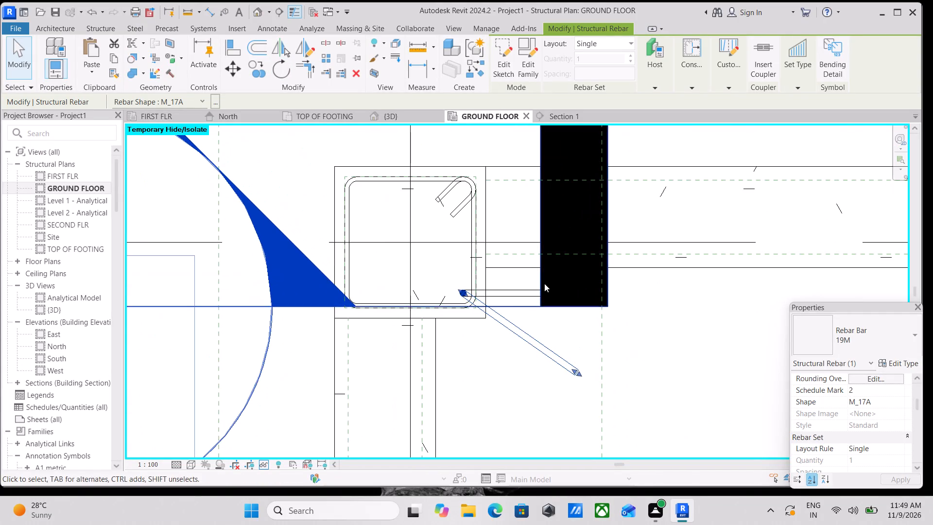
pyautogui.press('Escape')
pyautogui.scroll(4, 507, 297)
pyautogui.press('Escape')
pyautogui.scroll(3, 506, 295)
pyautogui.scroll(-4, 506, 293)
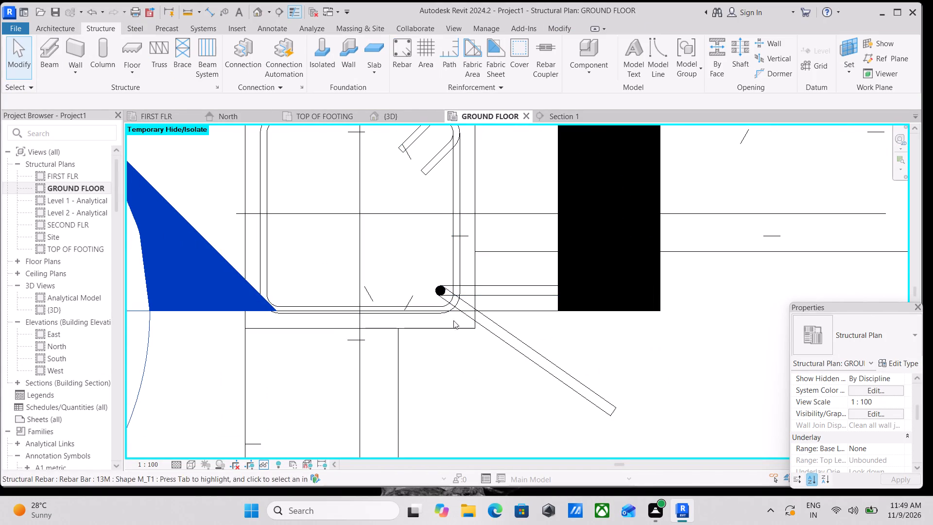
pyautogui.moveTo(472, 314); pyautogui.dragTo(516, 317, button='middle')
pyautogui.press('Escape')
# Mirror a copy of the diagonal bent 19M bar about grid A, from the midpoint of the stirrup's side leg.
pyautogui.click(542, 329)
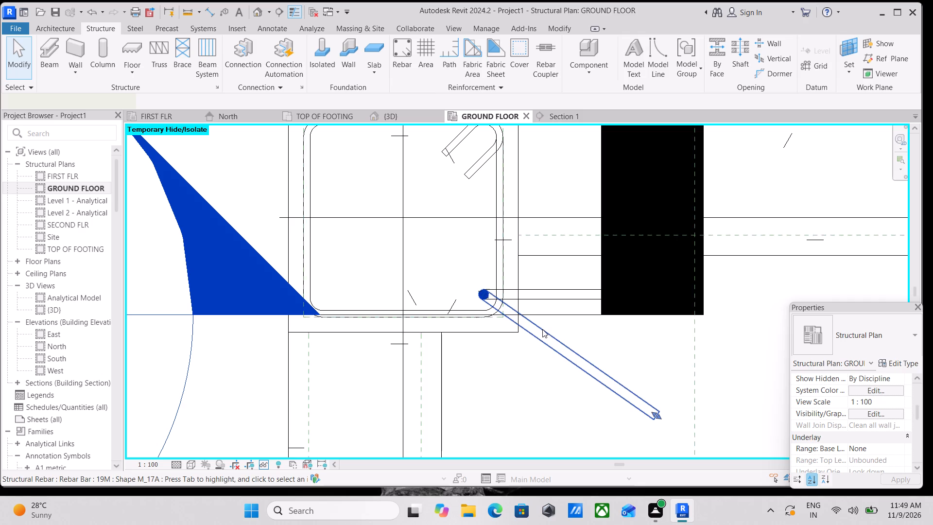
pyautogui.press('Escape')
pyautogui.click(558, 294)
pyautogui.rightClick(558, 294)
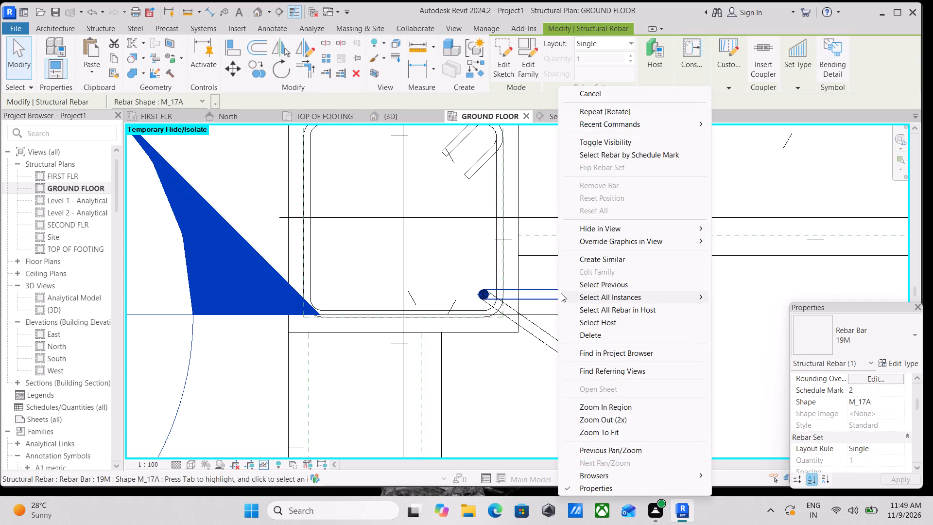
pyautogui.press('Escape')
pyautogui.click(571, 360)
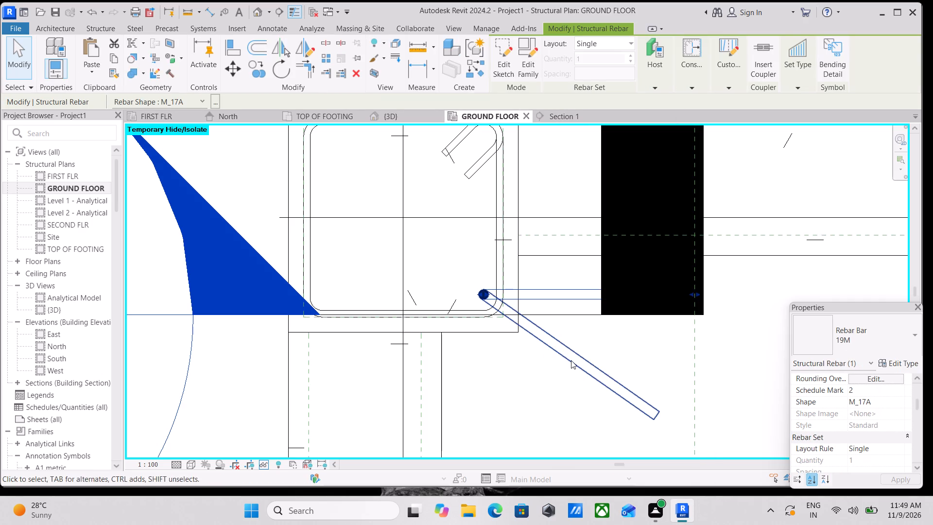
pyautogui.moveTo(559, 330); pyautogui.dragTo(570, 350, button='middle')
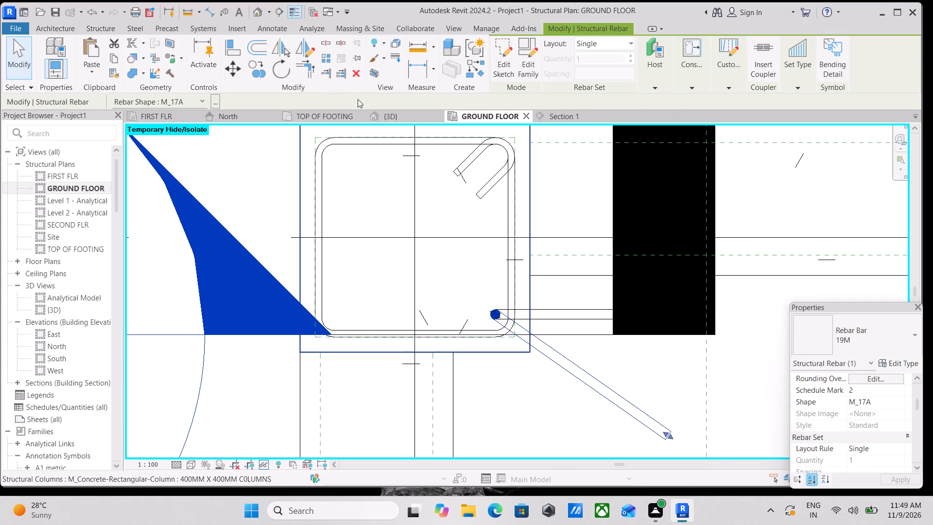
pyautogui.write('DM')
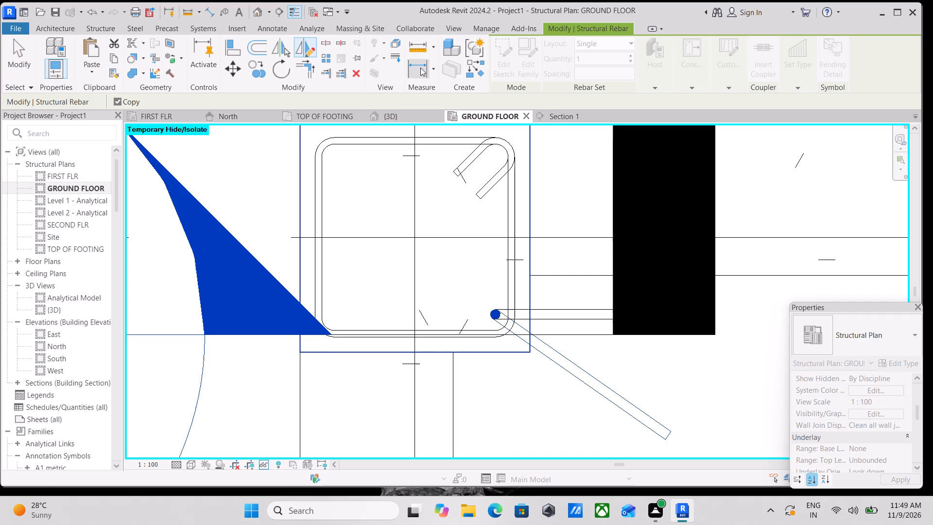
pyautogui.click(510, 236)
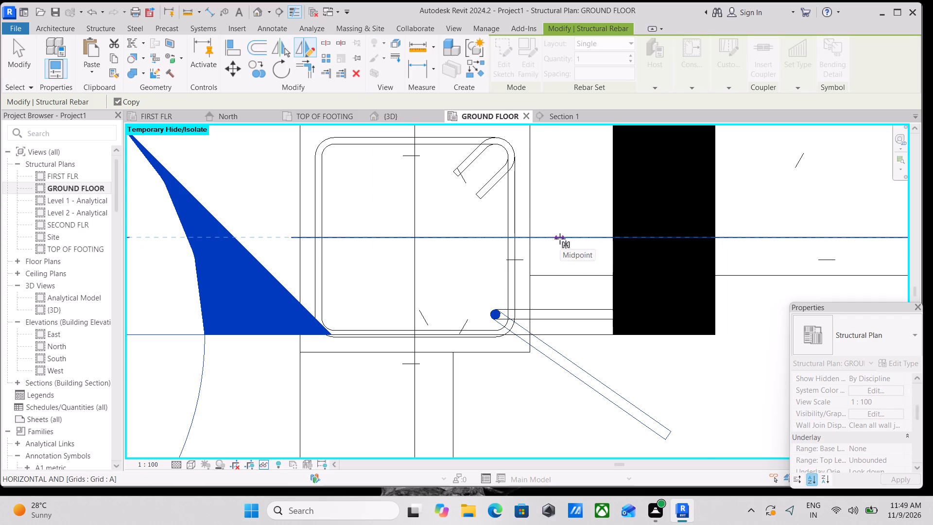
pyautogui.click(560, 239)
pyautogui.scroll(-1, 560, 239)
pyautogui.moveTo(560, 239); pyautogui.dragTo(576, 270, button='middle')
pyautogui.press('Escape')
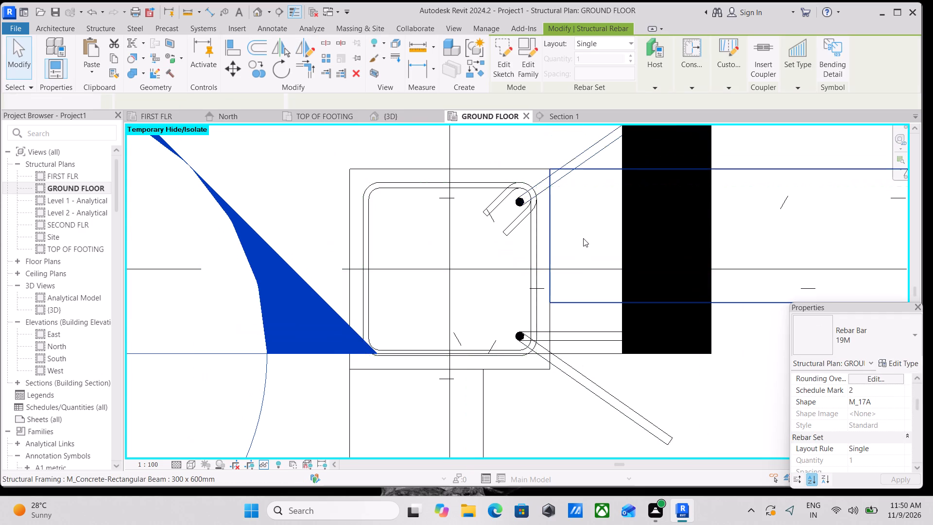
# Mirror copies of both diagonal 19M bars about grid 1 so each column corner has a diagonal bar.
pyautogui.scroll(-2, 583, 238)
pyautogui.moveTo(580, 239); pyautogui.dragTo(590, 224, button='middle')
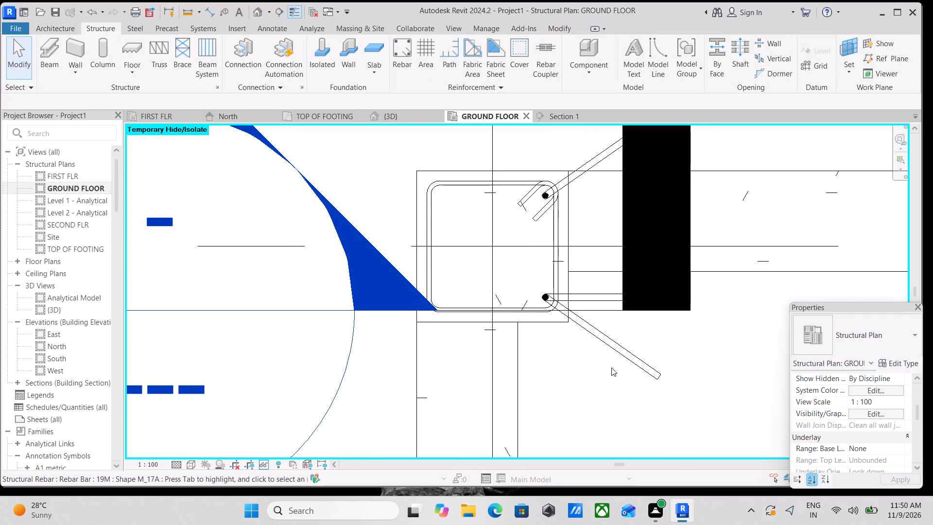
pyautogui.keyDown('ctrl'); pyautogui.click(583, 324); pyautogui.keyUp('ctrl')
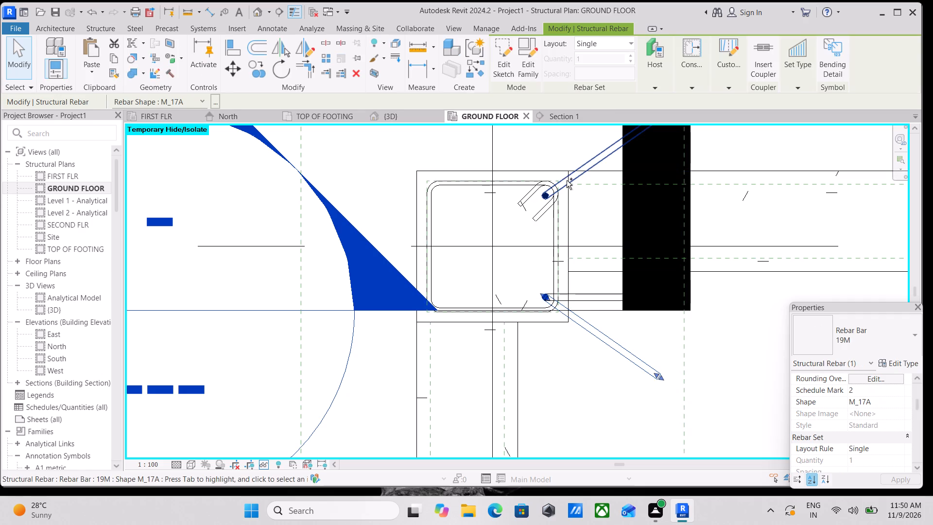
pyautogui.keyDown('ctrl'); pyautogui.click(567, 180); pyautogui.keyUp('ctrl')
pyautogui.moveTo(505, 235); pyautogui.dragTo(557, 256, button='middle')
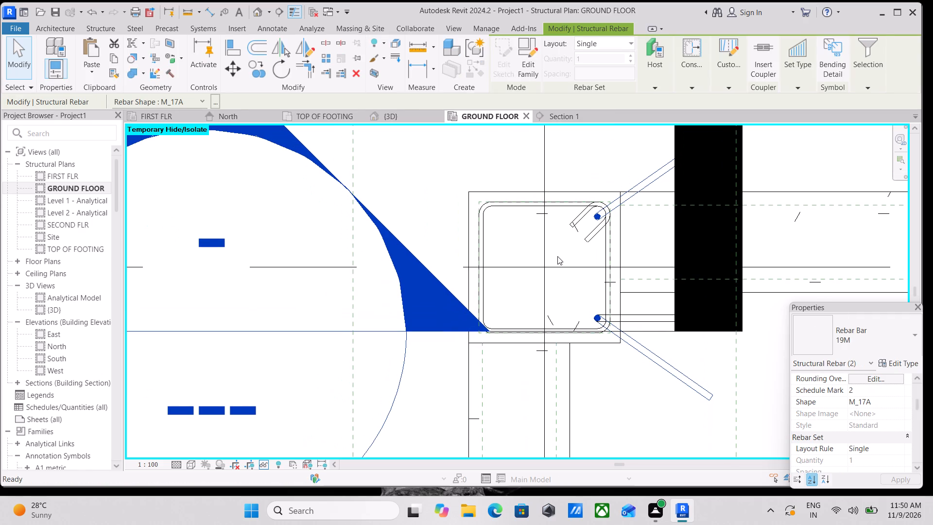
pyautogui.write('DM')
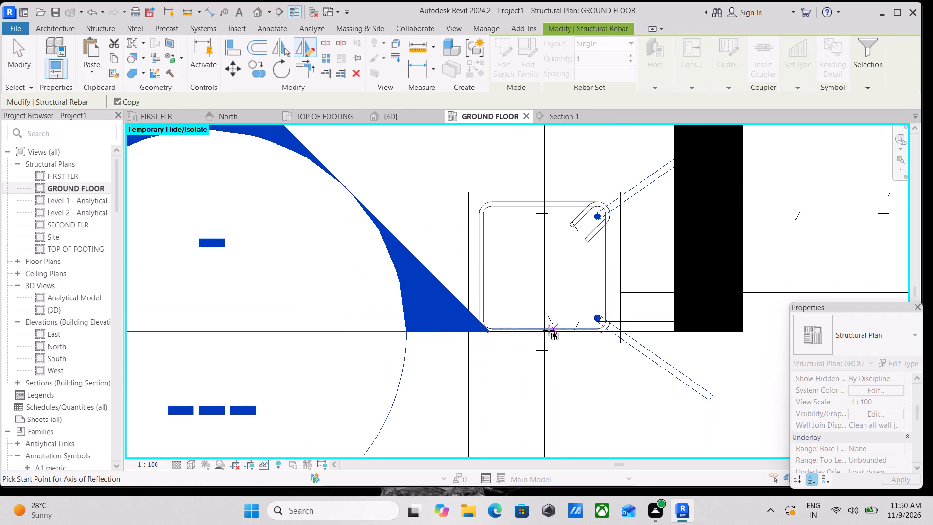
pyautogui.scroll(8, 543, 332)
pyautogui.click(543, 324)
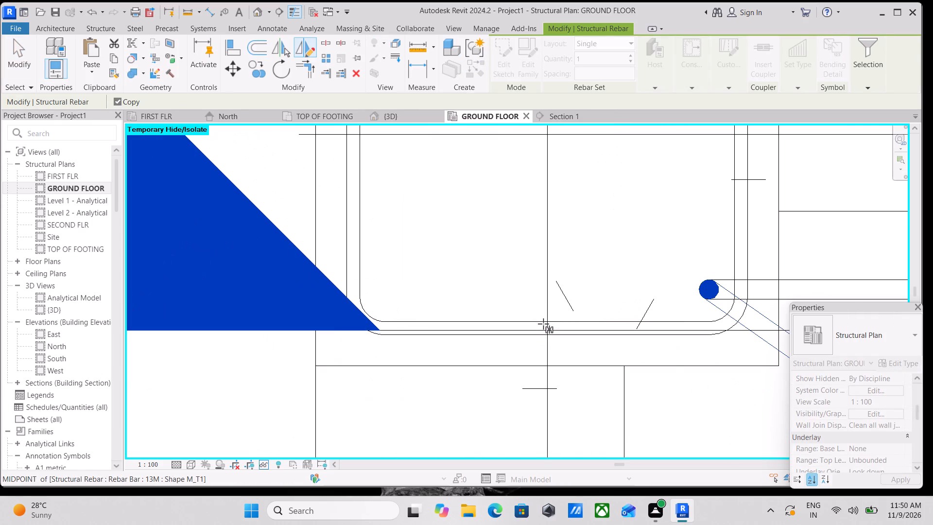
pyautogui.moveTo(515, 430); pyautogui.dragTo(553, 322, button='middle')
pyautogui.click(590, 348)
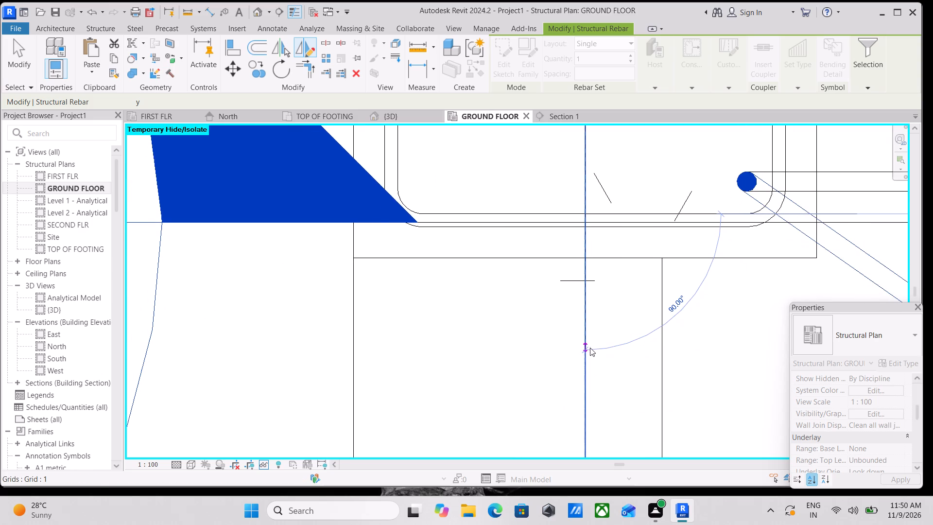
pyautogui.scroll(-8, 590, 348)
pyautogui.moveTo(590, 348); pyautogui.dragTo(590, 385, button='middle')
pyautogui.press('Escape')
pyautogui.scroll(-1, 605, 350)
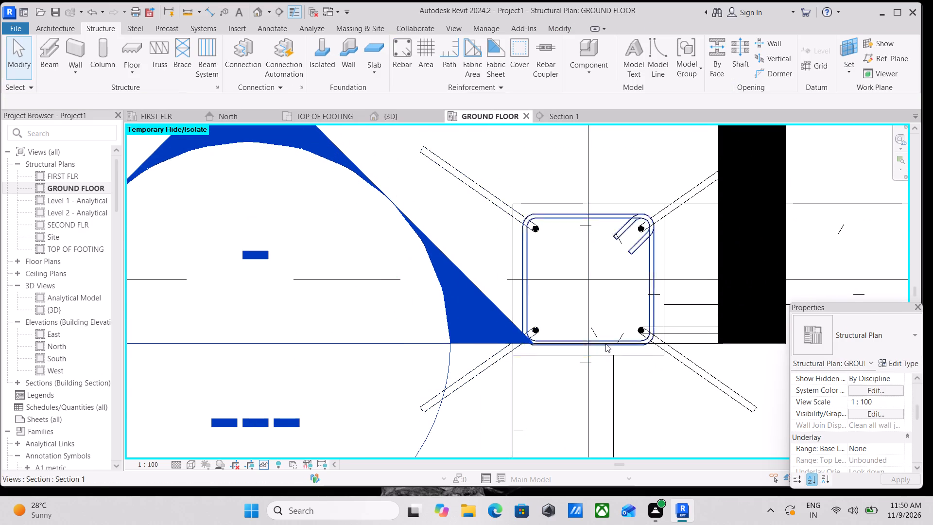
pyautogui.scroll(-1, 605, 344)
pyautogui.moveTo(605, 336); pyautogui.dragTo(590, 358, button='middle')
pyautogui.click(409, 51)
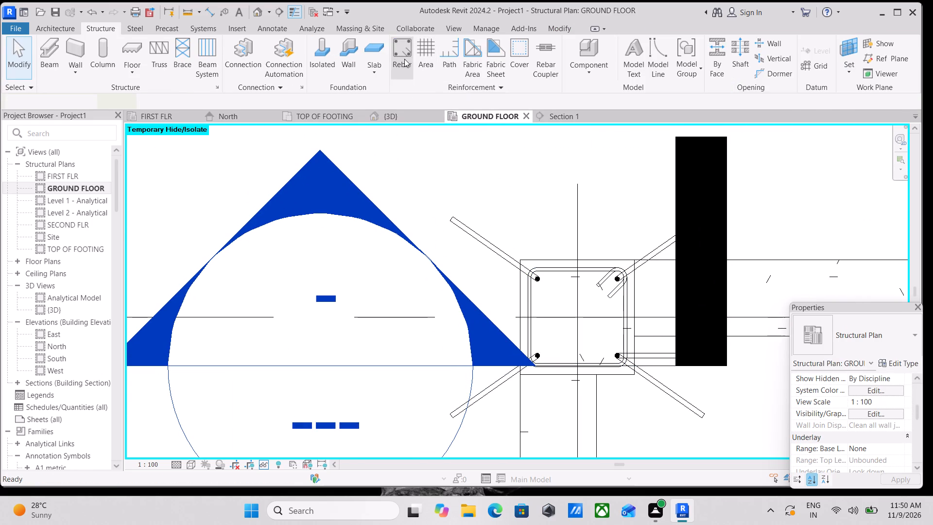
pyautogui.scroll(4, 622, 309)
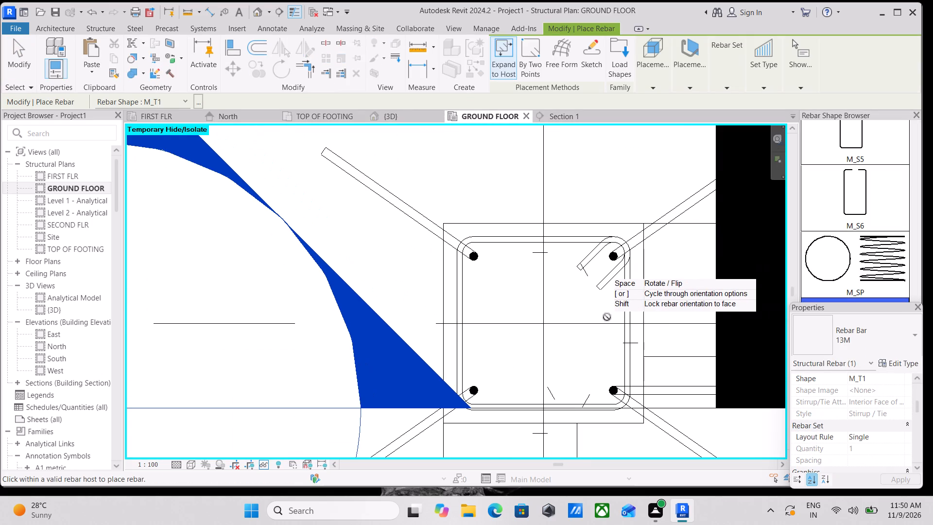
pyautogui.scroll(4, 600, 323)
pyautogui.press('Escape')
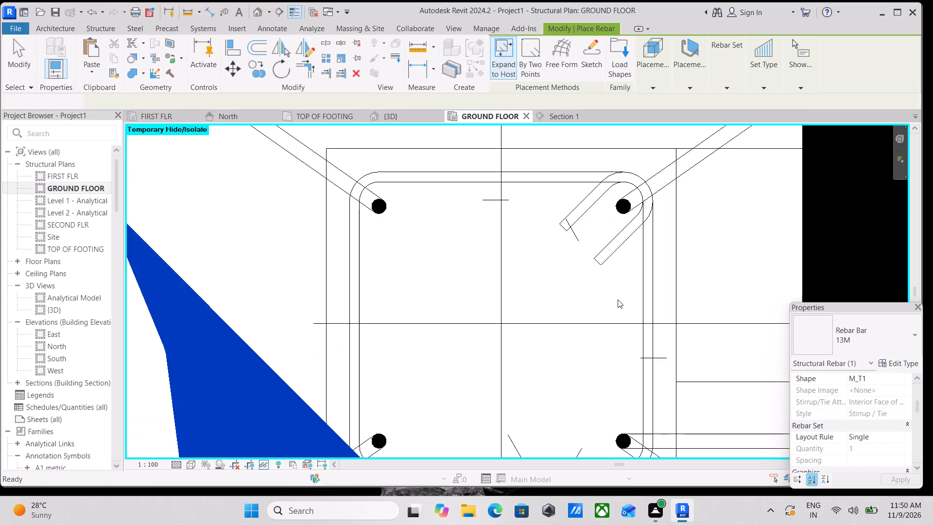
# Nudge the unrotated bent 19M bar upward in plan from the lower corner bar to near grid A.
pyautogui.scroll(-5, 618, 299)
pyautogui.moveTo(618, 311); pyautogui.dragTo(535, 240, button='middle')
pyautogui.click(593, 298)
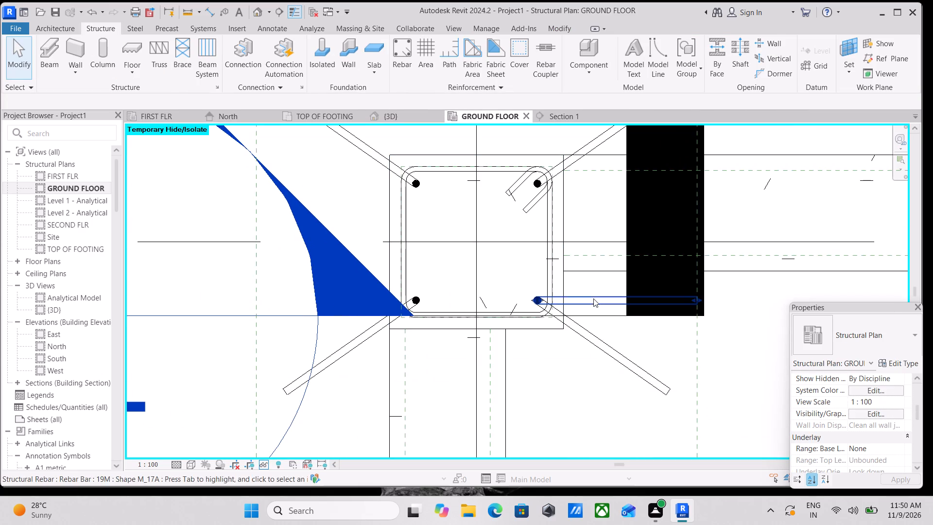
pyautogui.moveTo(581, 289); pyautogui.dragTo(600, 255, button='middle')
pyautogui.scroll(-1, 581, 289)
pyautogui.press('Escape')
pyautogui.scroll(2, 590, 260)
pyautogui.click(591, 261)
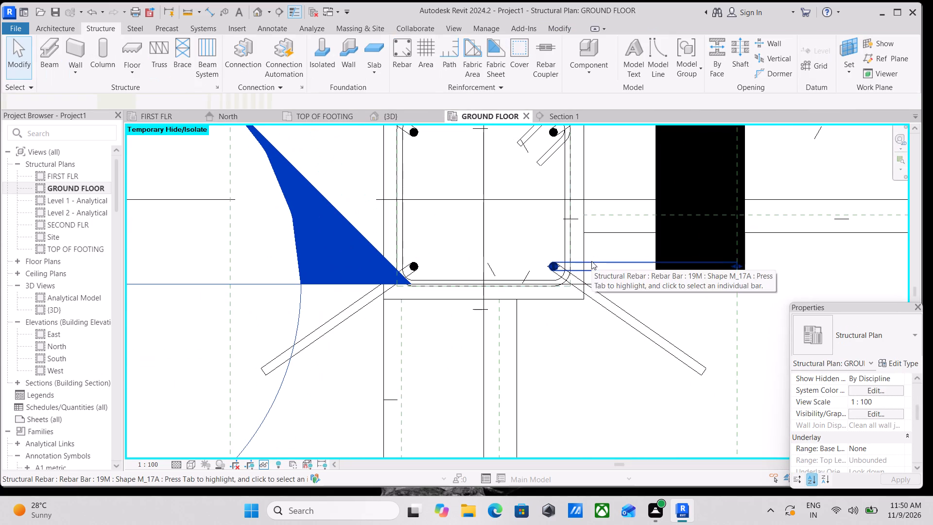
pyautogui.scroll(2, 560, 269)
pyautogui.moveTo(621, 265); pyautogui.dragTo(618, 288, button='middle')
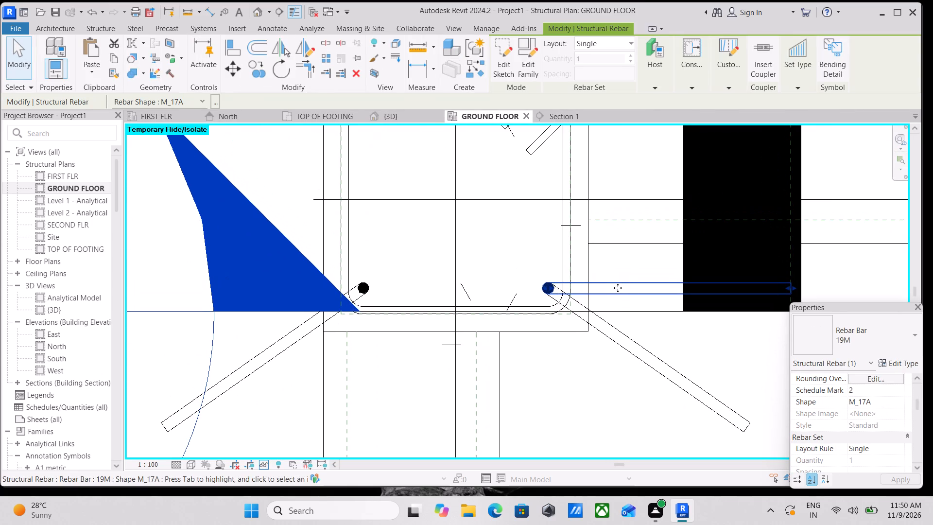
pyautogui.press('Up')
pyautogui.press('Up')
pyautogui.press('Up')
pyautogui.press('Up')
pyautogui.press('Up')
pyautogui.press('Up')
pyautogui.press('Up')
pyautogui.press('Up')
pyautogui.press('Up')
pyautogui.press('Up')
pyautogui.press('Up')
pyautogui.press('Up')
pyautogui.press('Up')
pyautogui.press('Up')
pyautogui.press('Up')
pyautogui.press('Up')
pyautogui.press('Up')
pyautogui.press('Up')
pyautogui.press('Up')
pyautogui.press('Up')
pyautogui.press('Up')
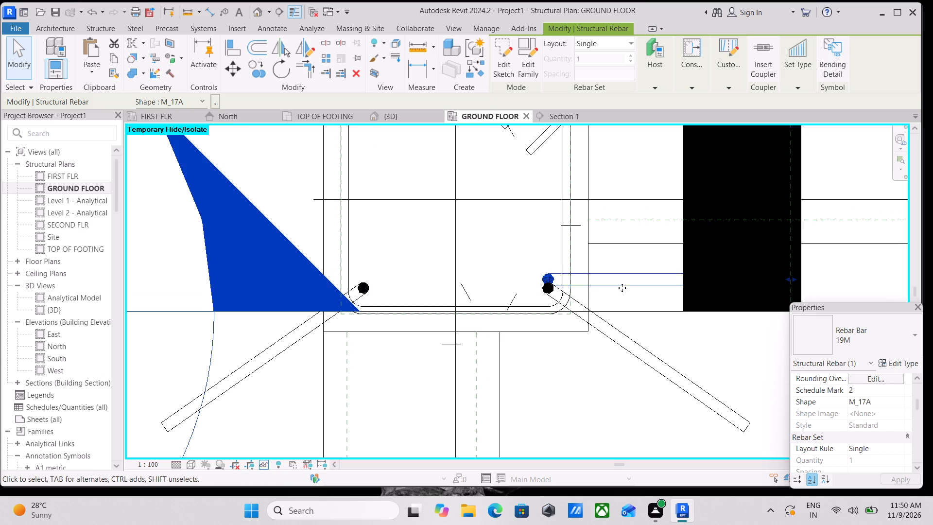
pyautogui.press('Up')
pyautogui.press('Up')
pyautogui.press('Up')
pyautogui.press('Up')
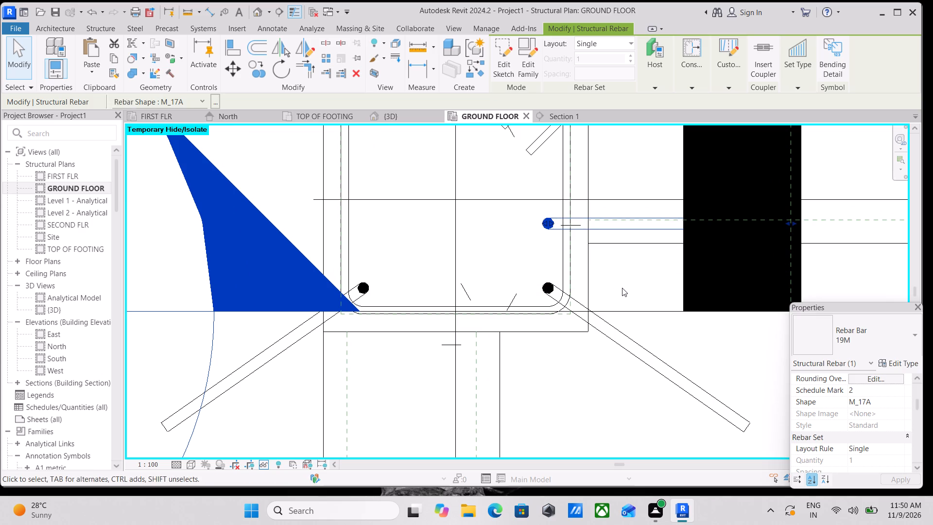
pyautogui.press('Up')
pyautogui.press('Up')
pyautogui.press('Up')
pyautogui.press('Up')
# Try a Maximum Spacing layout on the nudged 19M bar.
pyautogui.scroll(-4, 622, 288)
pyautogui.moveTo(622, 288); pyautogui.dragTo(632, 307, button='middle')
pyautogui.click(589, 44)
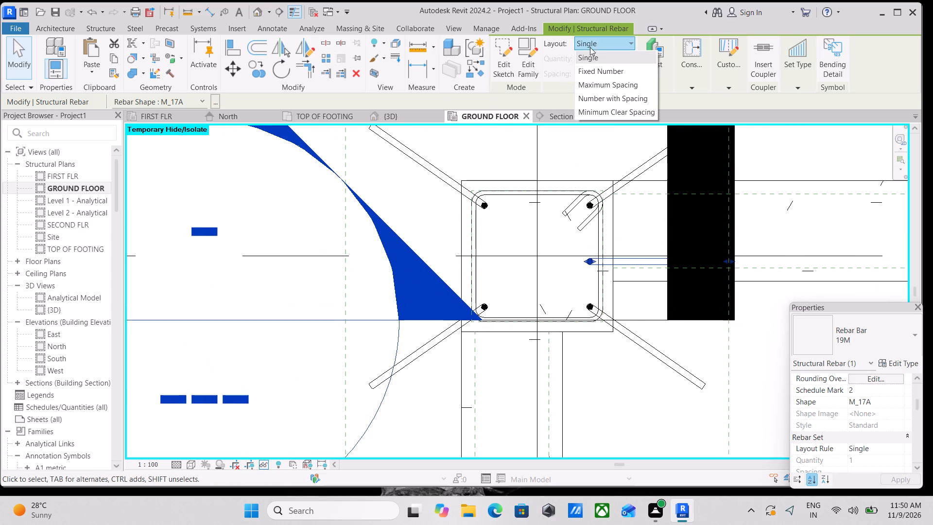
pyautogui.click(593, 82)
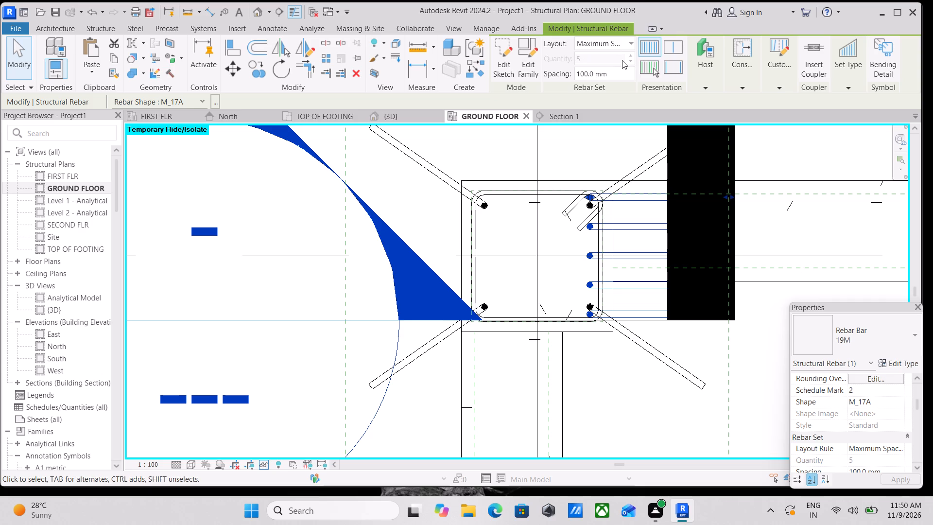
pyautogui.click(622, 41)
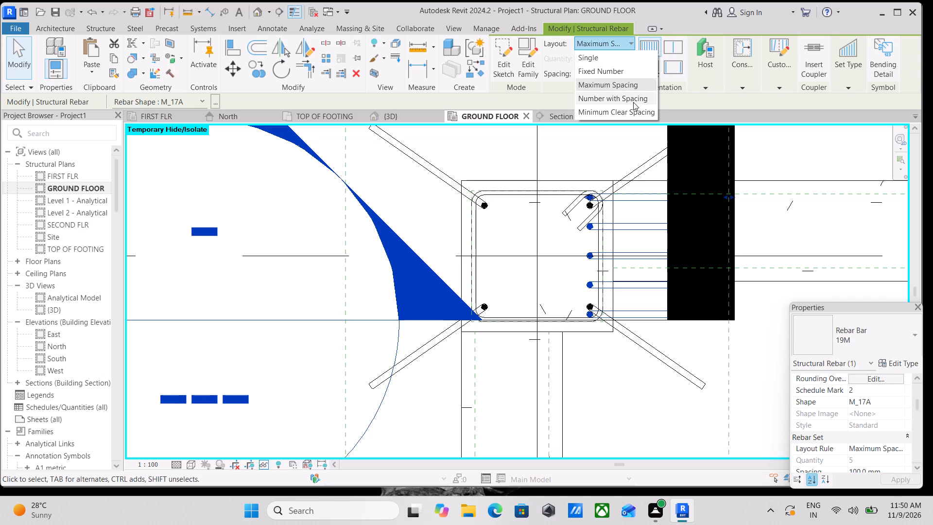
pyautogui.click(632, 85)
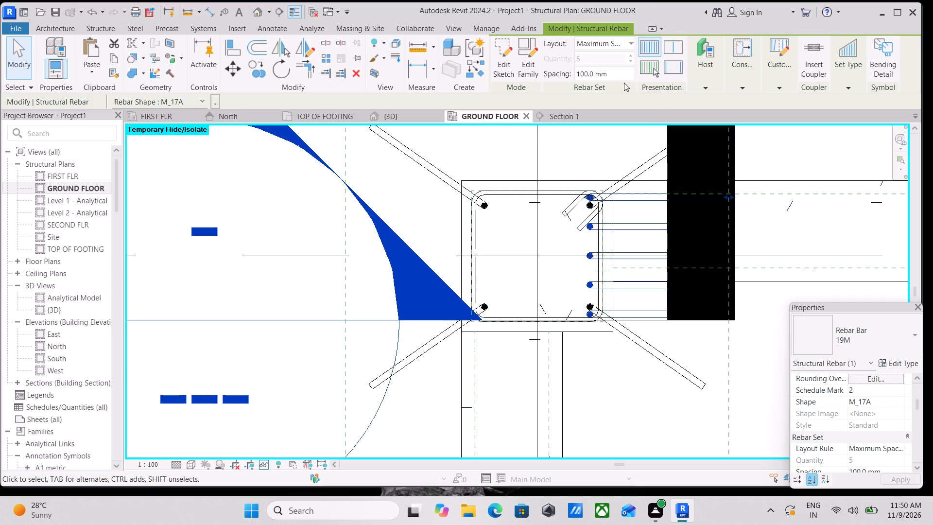
# Set the unrotated 19M bar's layout to Fixed Number with a quantity of 2, and deselect it.
pyautogui.click(623, 44)
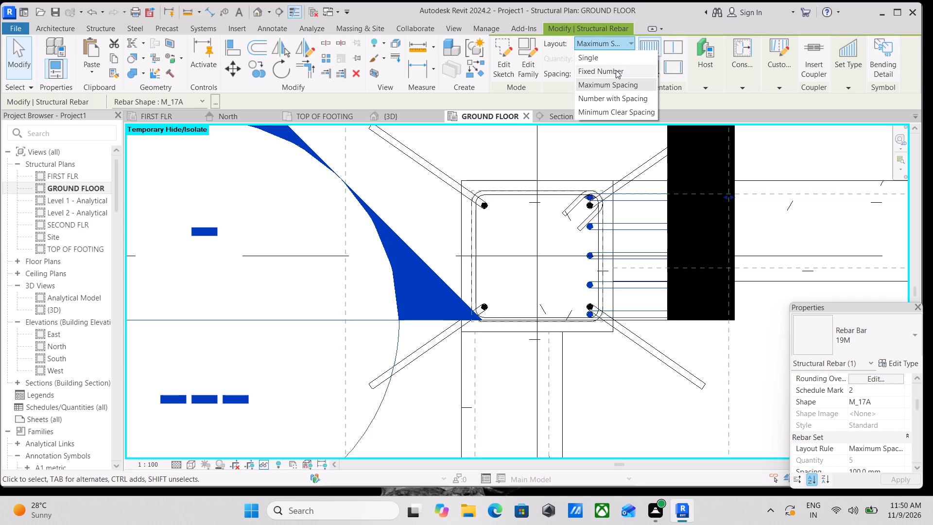
pyautogui.click(616, 70)
pyautogui.click(600, 59)
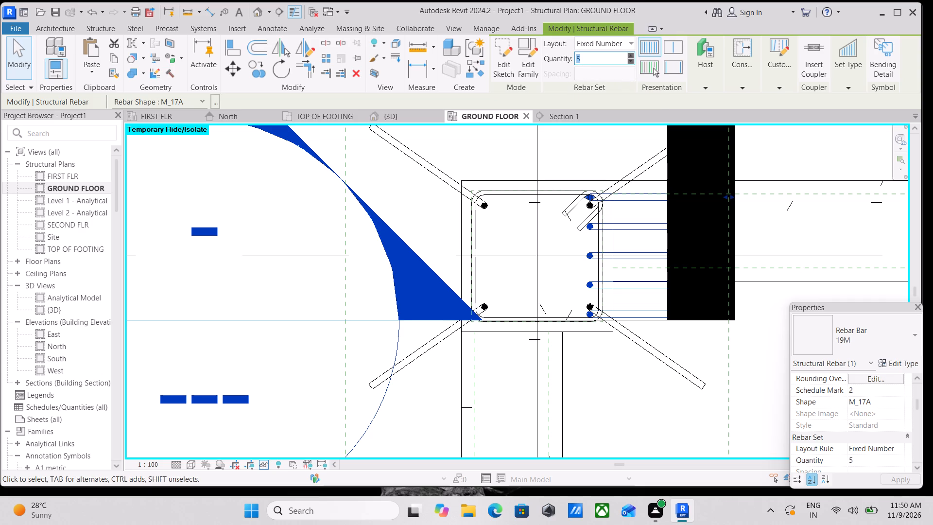
pyautogui.press('2')
pyautogui.press('Return')
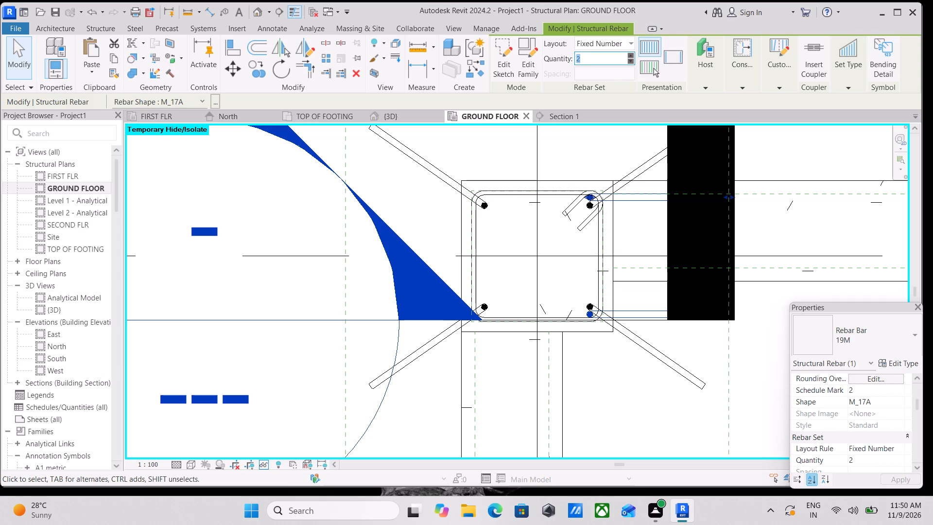
pyautogui.scroll(2, 593, 307)
pyautogui.press('Escape')
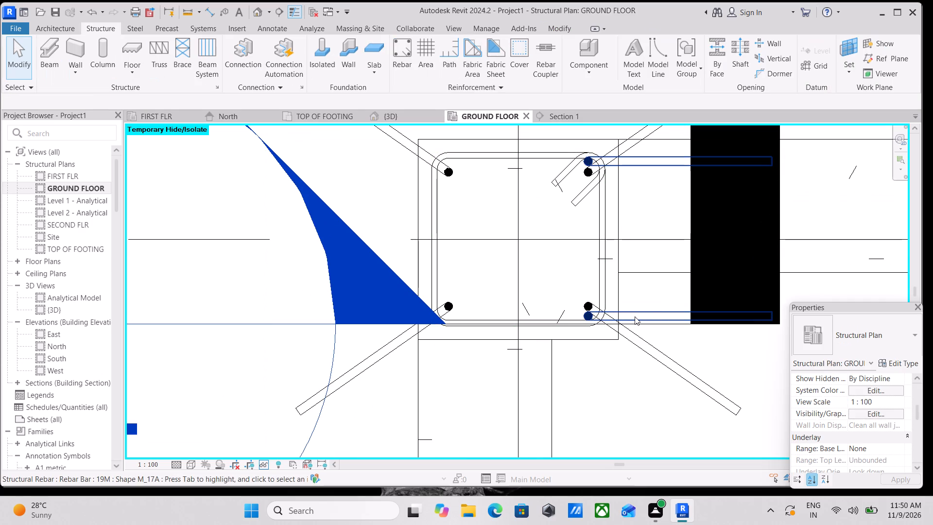
# Pull both ends of the two-bar 19M set inward so its bars lie between the two corner bars.
pyautogui.click(635, 316)
pyautogui.scroll(-1, 623, 216)
pyautogui.moveTo(623, 216); pyautogui.dragTo(526, 256, button='middle')
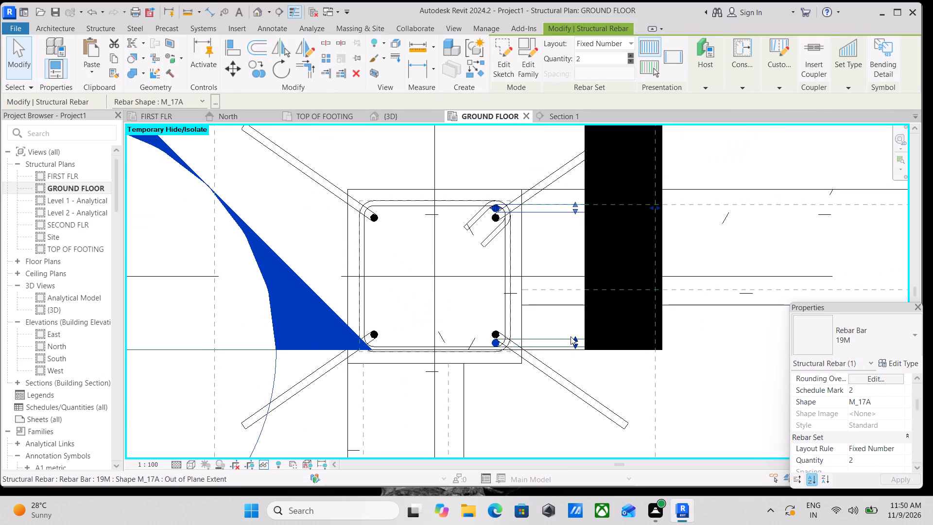
pyautogui.moveTo(574, 339); pyautogui.dragTo(573, 308)
pyautogui.moveTo(497, 208); pyautogui.dragTo(527, 245, button='middle')
pyautogui.moveTo(604, 246); pyautogui.dragTo(605, 283)
pyautogui.scroll(-1, 576, 283)
pyautogui.moveTo(576, 283); pyautogui.dragTo(573, 294, button='middle')
pyautogui.scroll(4, 591, 324)
pyautogui.press('Escape')
# Move the two bars of the 19M set slightly closer together on either side of grid A, and deselect it.
pyautogui.scroll(2, 602, 344)
pyautogui.click(583, 369)
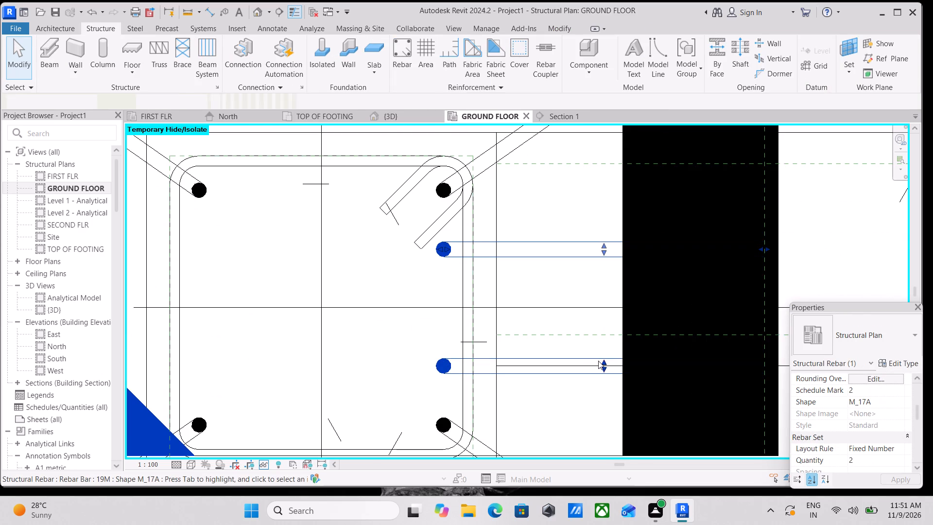
pyautogui.moveTo(606, 362); pyautogui.dragTo(606, 351)
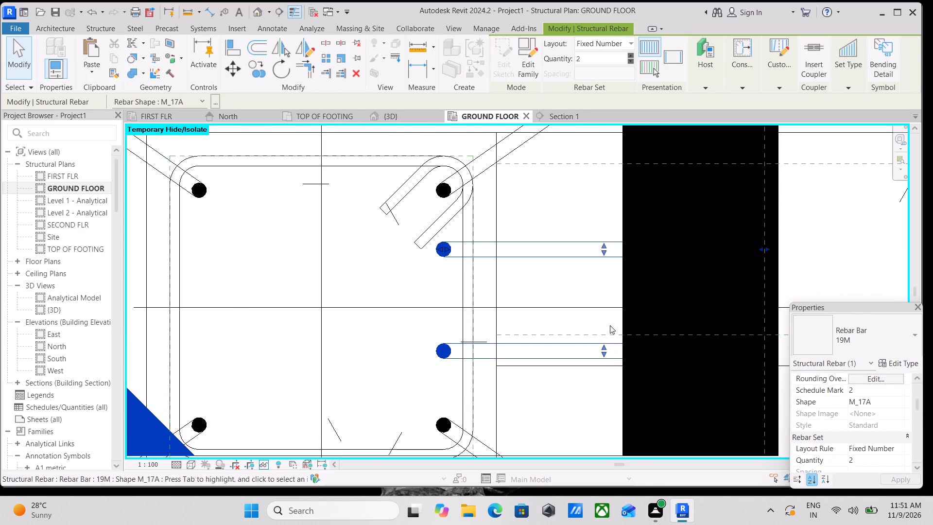
pyautogui.moveTo(605, 250); pyautogui.dragTo(605, 270)
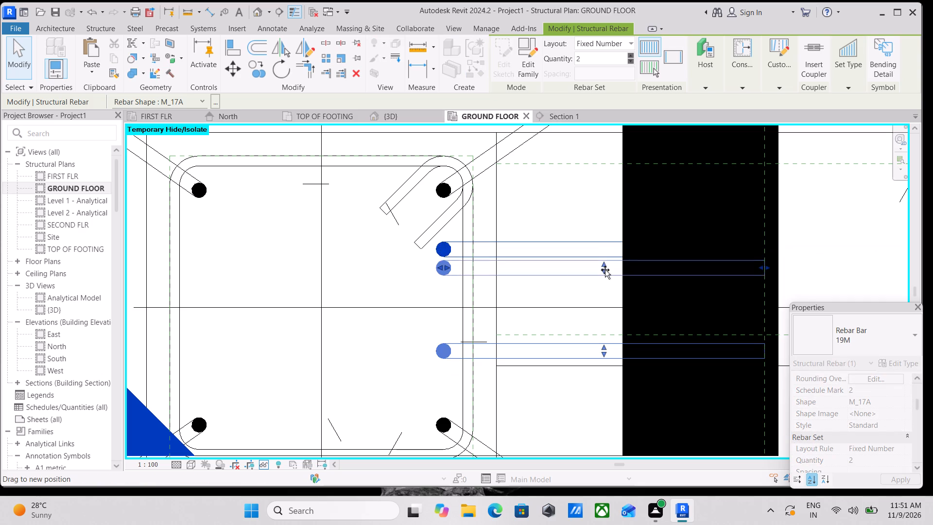
pyautogui.moveTo(605, 270); pyautogui.dragTo(605, 278)
pyautogui.moveTo(580, 297); pyautogui.dragTo(601, 290, button='middle')
pyautogui.press('Escape')
pyautogui.scroll(-2, 601, 290)
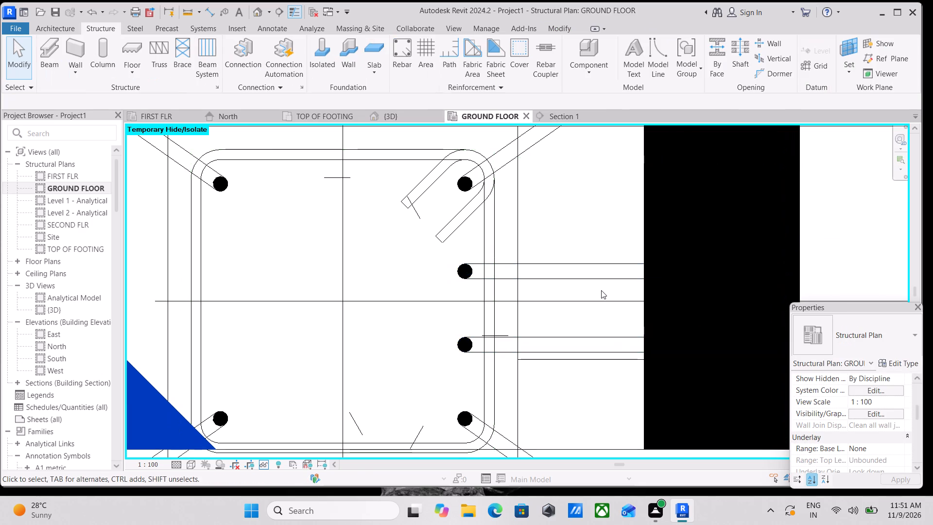
# Mirror a copy of the two-bar 19M set to the opposite column face about an axis drawn along grid 1 from the stirrup's midpoint.
pyautogui.scroll(-2, 601, 290)
pyautogui.moveTo(601, 290); pyautogui.dragTo(644, 294, button='middle')
pyautogui.scroll(2, 573, 295)
pyautogui.scroll(-1, 587, 262)
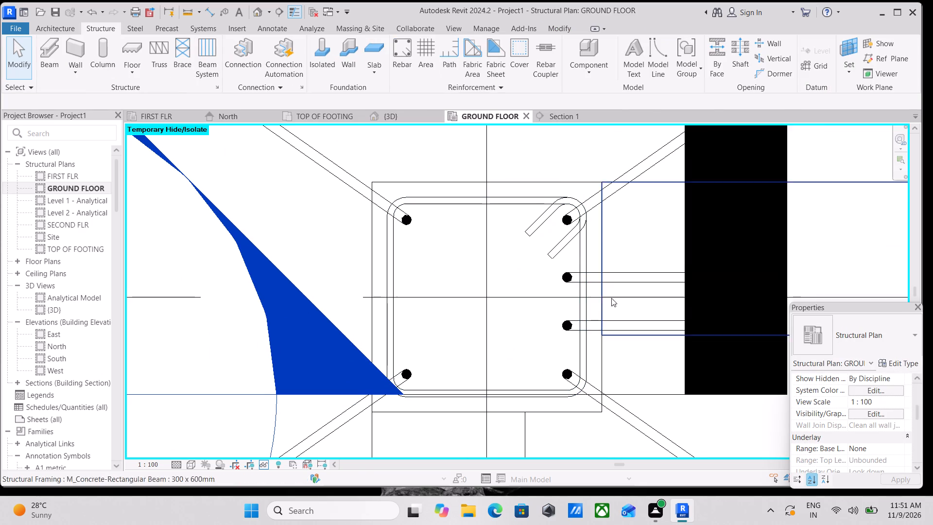
pyautogui.moveTo(615, 304); pyautogui.dragTo(559, 302, button='middle')
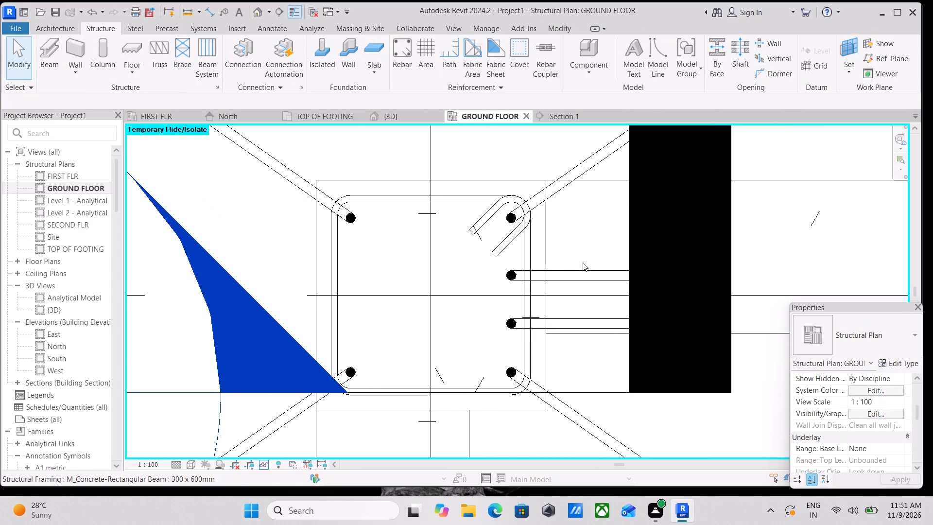
pyautogui.click(579, 275)
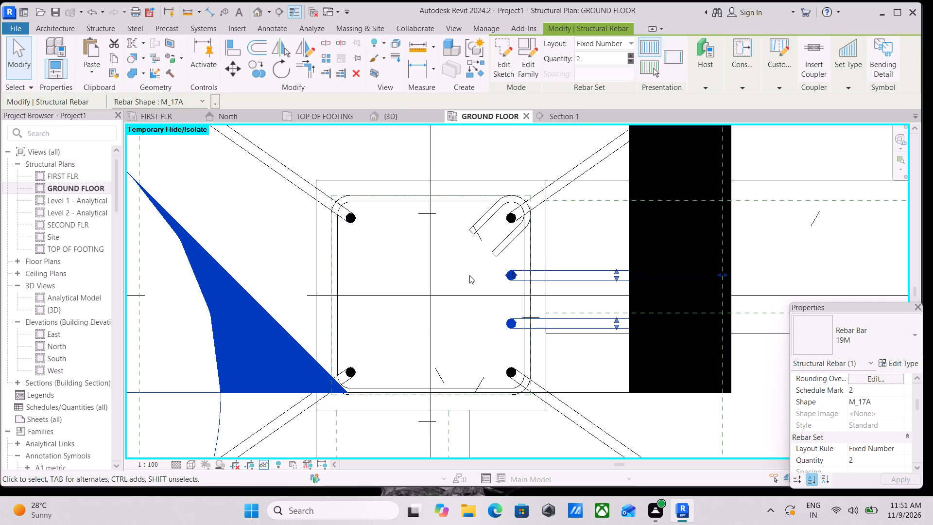
pyautogui.write('DM')
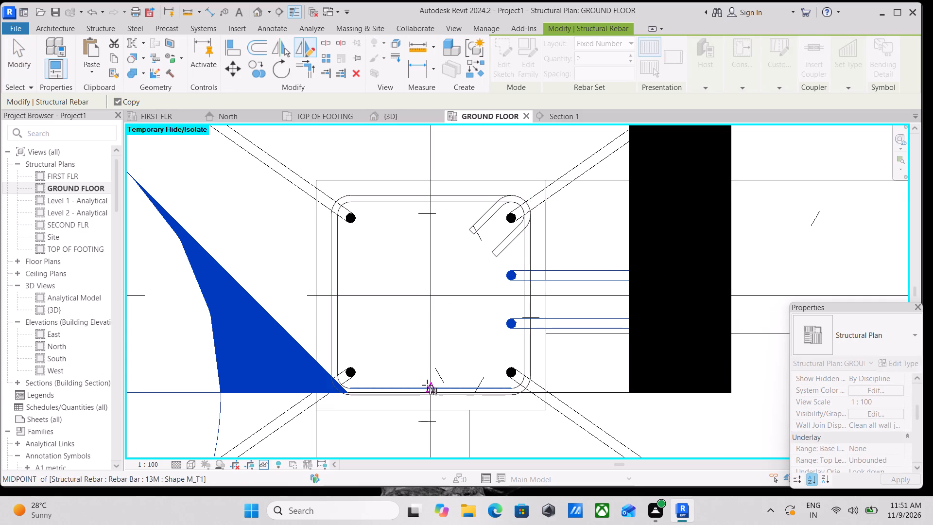
pyautogui.click(427, 385)
pyautogui.moveTo(439, 439); pyautogui.dragTo(438, 315, button='middle')
pyautogui.click(429, 346)
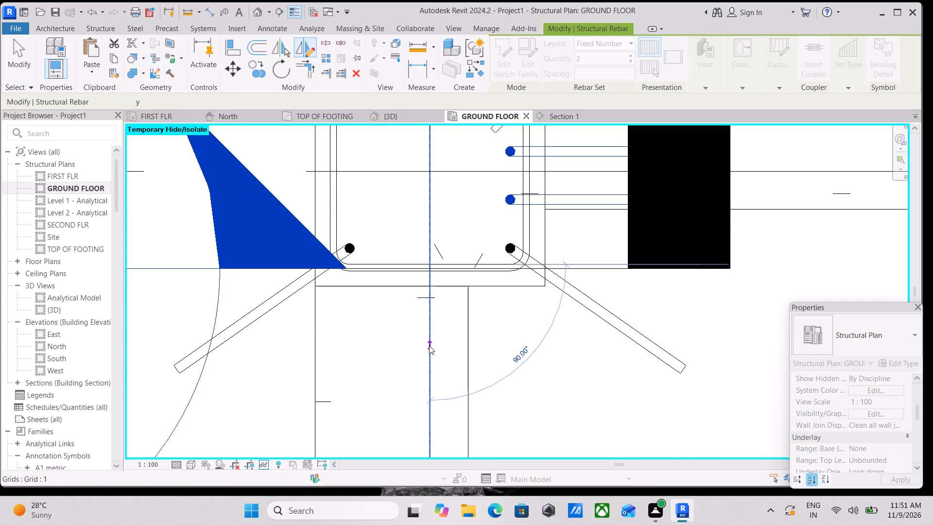
pyautogui.scroll(-3, 440, 319)
pyautogui.moveTo(440, 319); pyautogui.dragTo(441, 384, button='middle')
pyautogui.press('Escape')
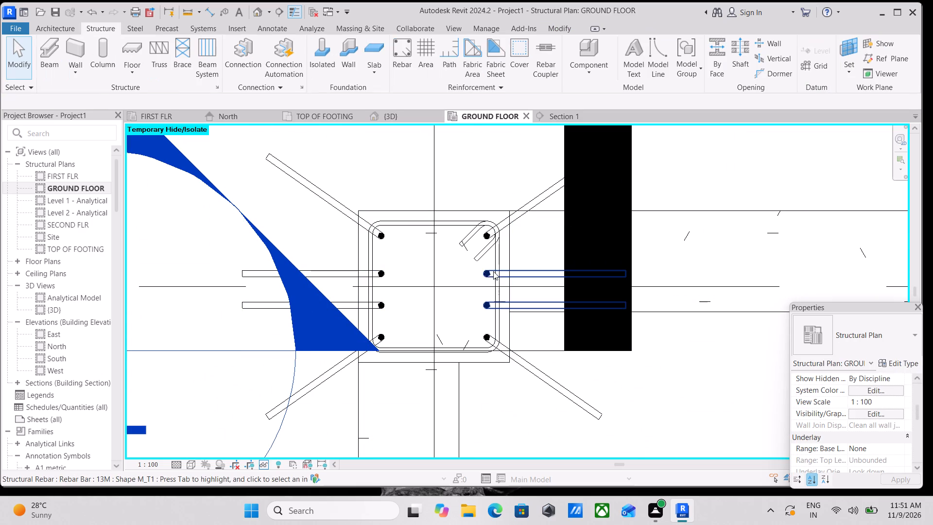
# Set the original two-bar 19M set on the column's east face to show unobscured in the {3D} view, and deselect it.
pyautogui.click(483, 273)
pyautogui.scroll(-3, 841, 402)
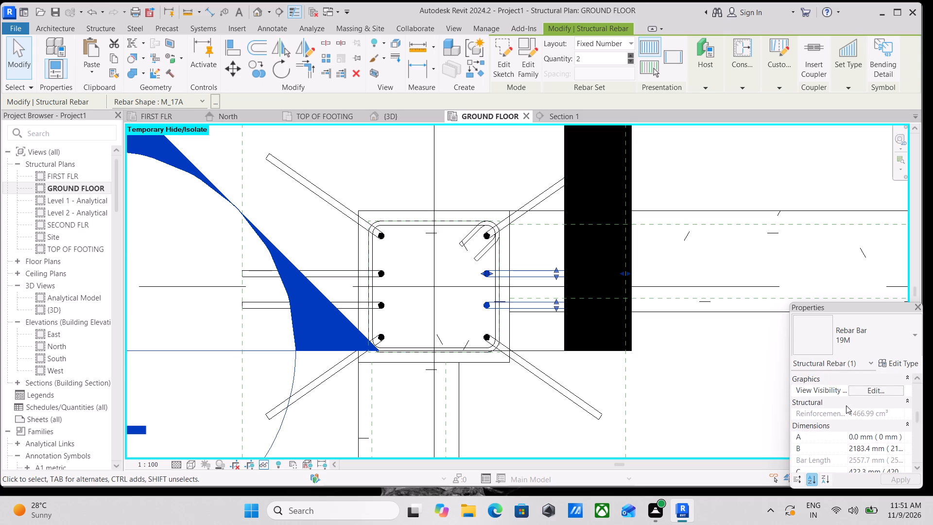
pyautogui.scroll(-7, 876, 403)
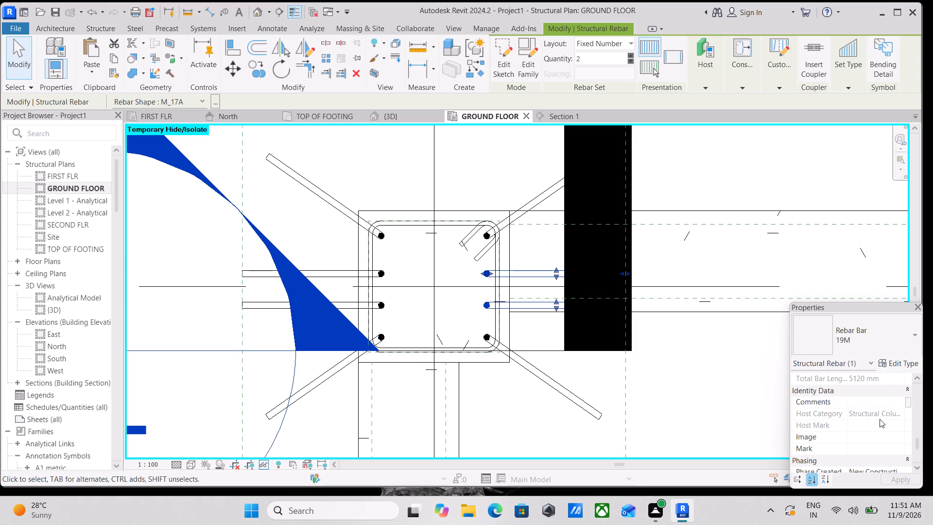
pyautogui.scroll(-6, 880, 419)
pyautogui.scroll(1, 870, 435)
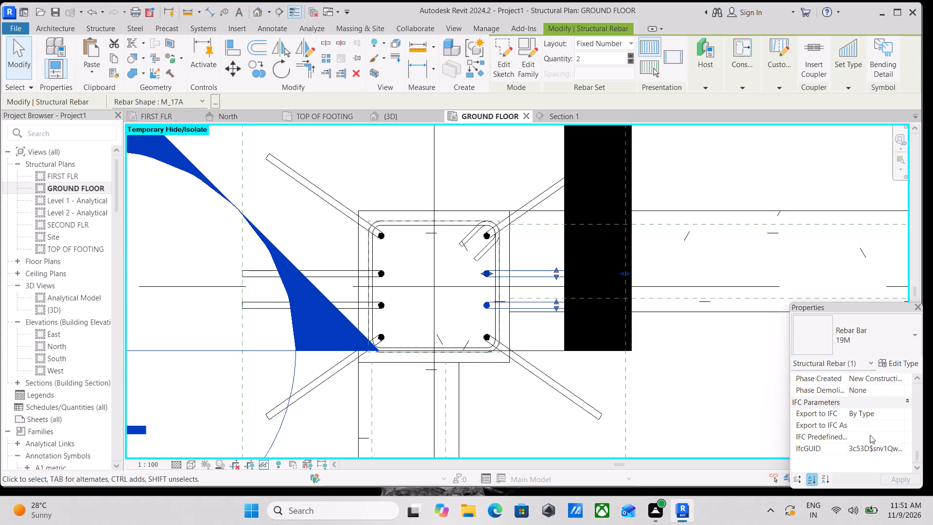
pyautogui.scroll(10, 870, 435)
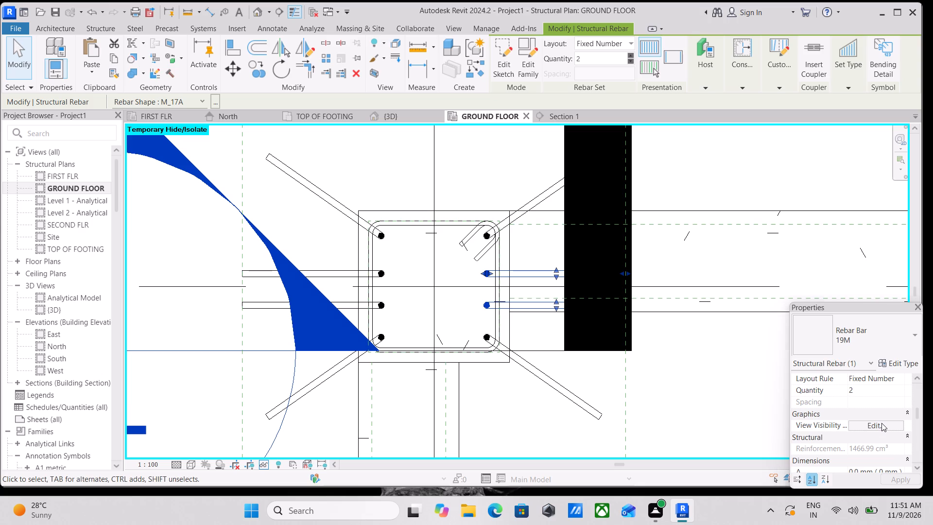
pyautogui.click(881, 423)
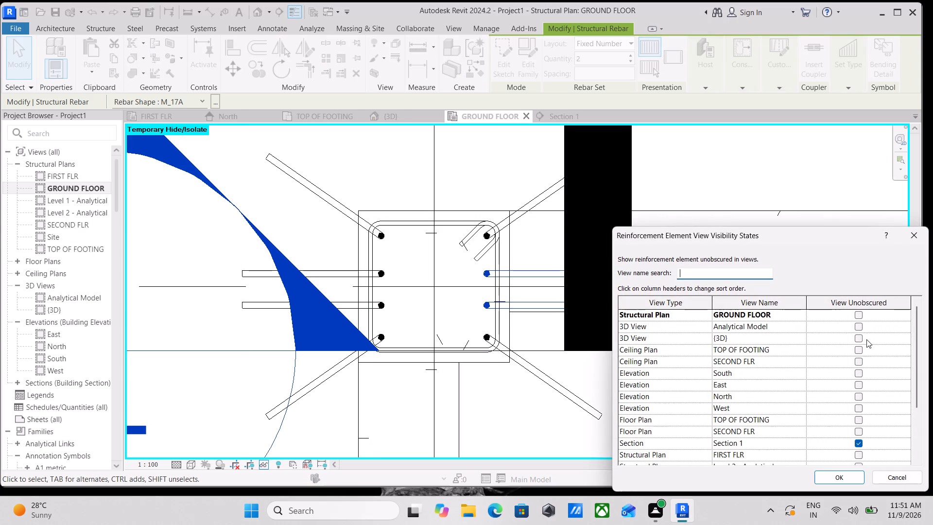
pyautogui.click(860, 339)
pyautogui.click(843, 477)
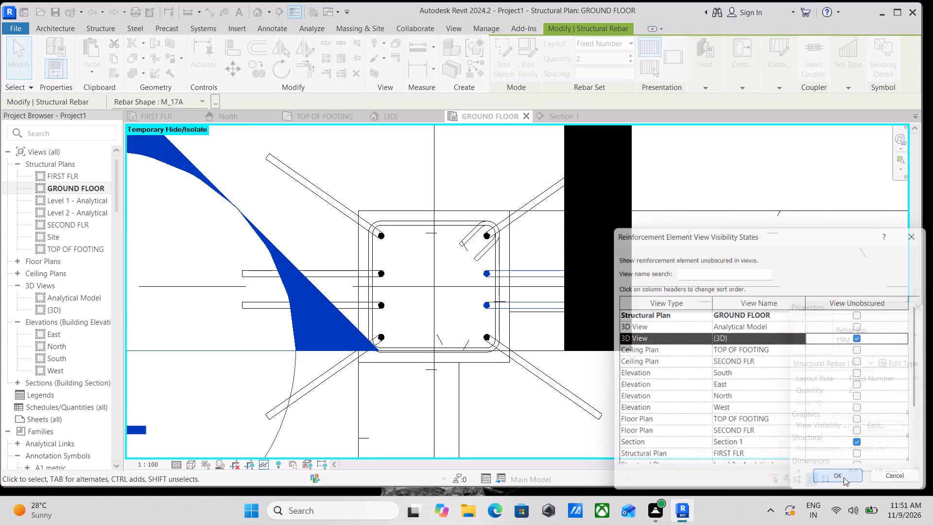
pyautogui.scroll(-1, 476, 262)
pyautogui.moveTo(476, 262); pyautogui.dragTo(488, 281, button='middle')
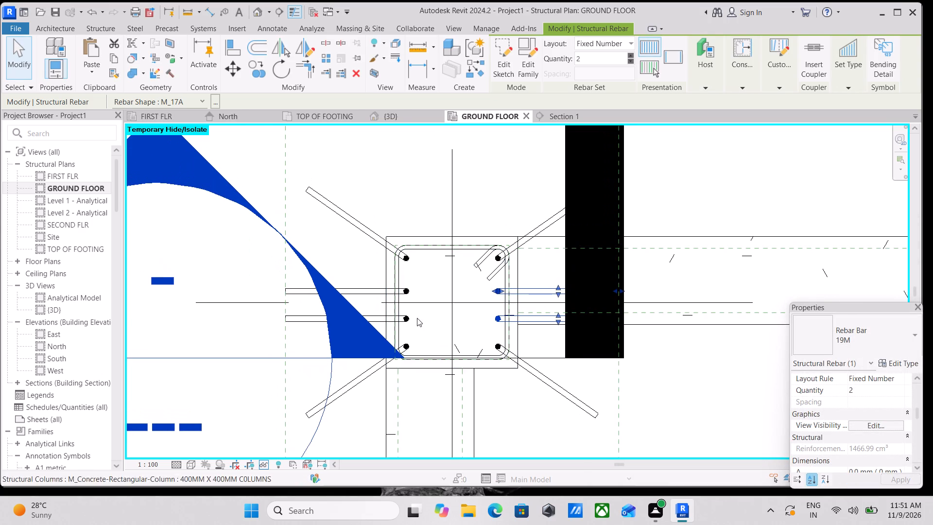
pyautogui.press('Escape')
# Set the mirrored two-bar 19M set on the column's west face to show unobscured in the {3D} view, and deselect it.
pyautogui.click(407, 288)
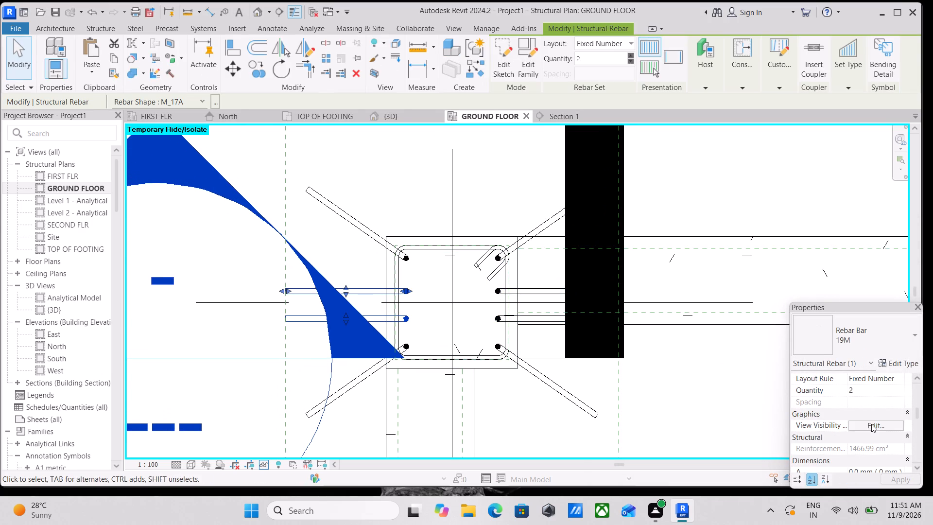
pyautogui.click(871, 424)
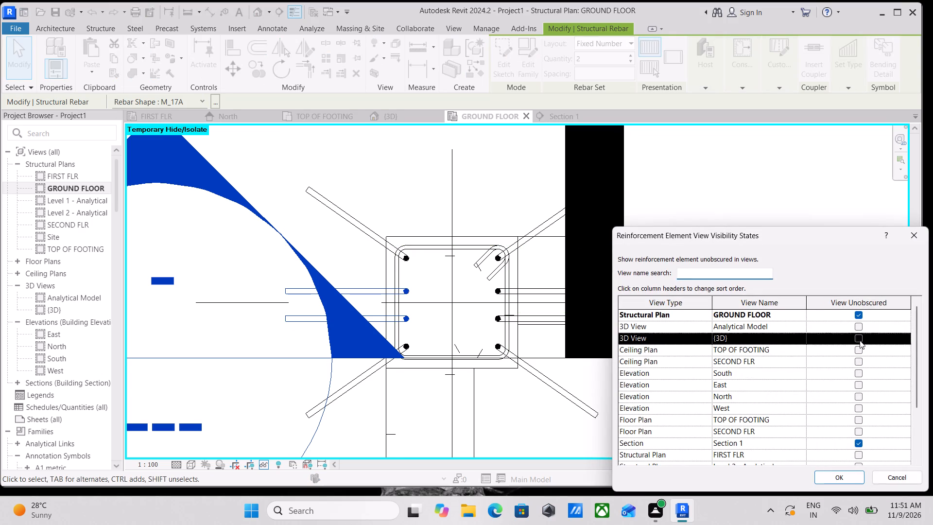
pyautogui.click(860, 340)
pyautogui.click(847, 475)
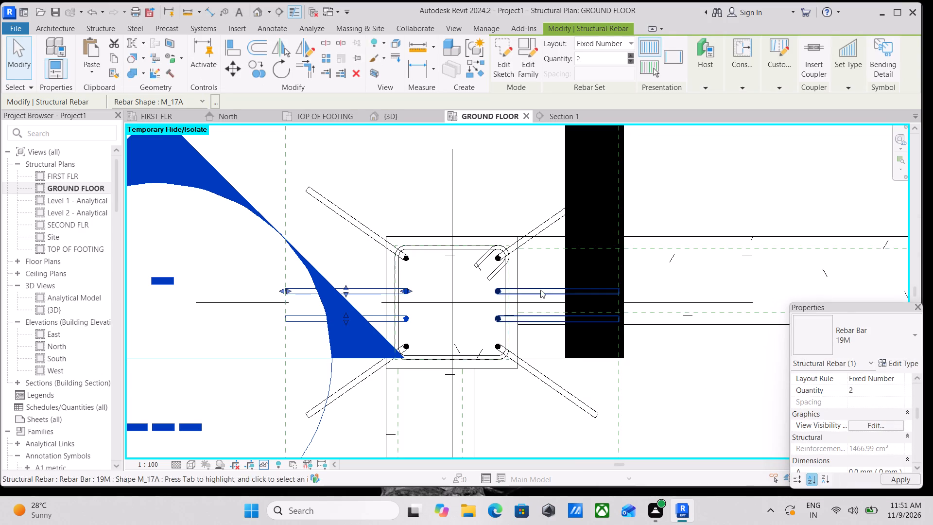
pyautogui.scroll(2, 454, 292)
pyautogui.press('Escape')
pyautogui.scroll(3, 365, 286)
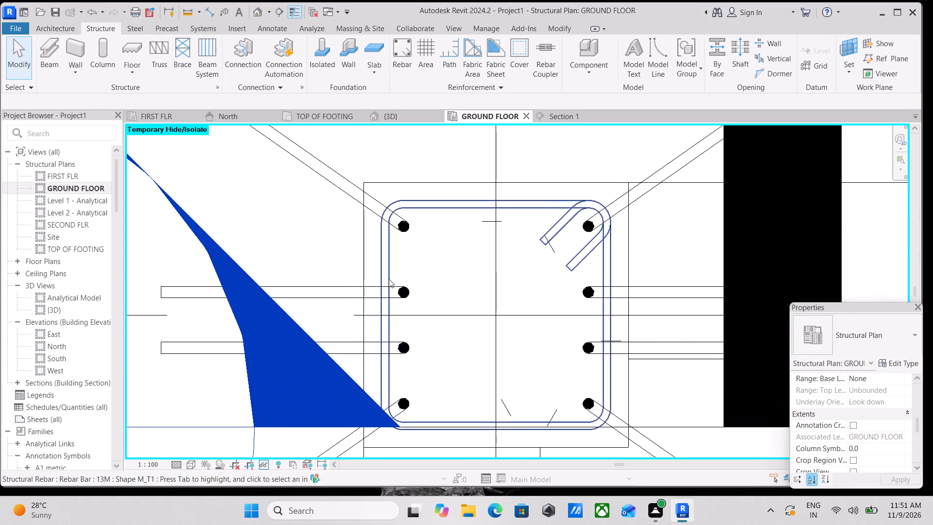
# Examine the column and footing reinforcement in the {3D} view and Section 1, and return to the GROUND FLOOR plan.
pyautogui.scroll(-2, 389, 279)
pyautogui.moveTo(390, 279); pyautogui.dragTo(469, 273, button='middle')
pyautogui.scroll(-2, 503, 253)
pyautogui.moveTo(503, 253); pyautogui.dragTo(508, 267, button='middle')
pyautogui.scroll(-3, 534, 270)
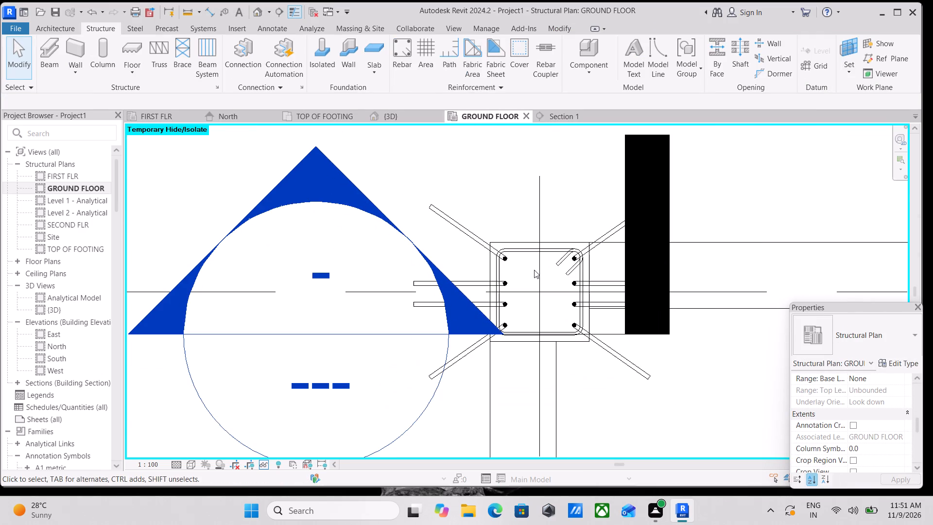
pyautogui.click(394, 119)
pyautogui.scroll(-2, 512, 297)
pyautogui.moveTo(518, 299); pyautogui.dragTo(519, 283, button='middle')
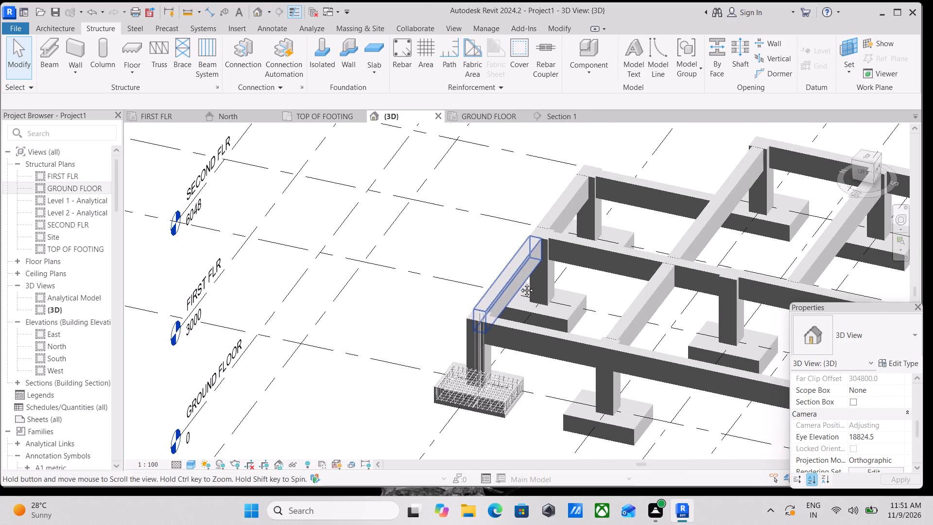
pyautogui.moveTo(519, 283); pyautogui.dragTo(521, 274, button='middle')
pyautogui.keyDown('shift'); pyautogui.moveTo(524, 349); pyautogui.dragTo(633, 321, button='middle'); pyautogui.keyUp('shift')
pyautogui.moveTo(688, 369); pyautogui.dragTo(553, 370, button='middle')
pyautogui.keyDown('shift'); pyautogui.moveTo(621, 366); pyautogui.dragTo(625, 383, button='middle'); pyautogui.keyUp('shift')
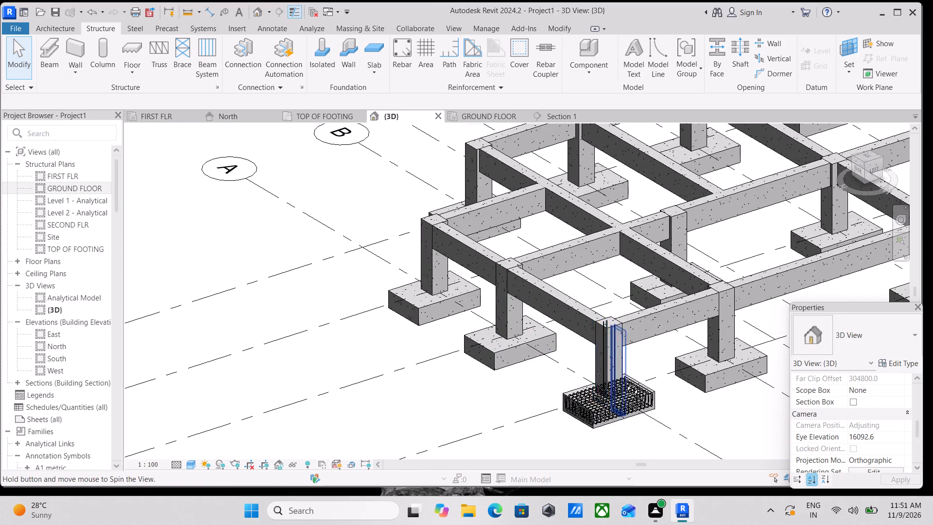
pyautogui.keyDown('shift'); pyautogui.moveTo(625, 383); pyautogui.dragTo(577, 467, button='middle'); pyautogui.keyUp('shift')
pyautogui.scroll(4, 536, 416)
pyautogui.scroll(3, 483, 399)
pyautogui.scroll(2, 431, 340)
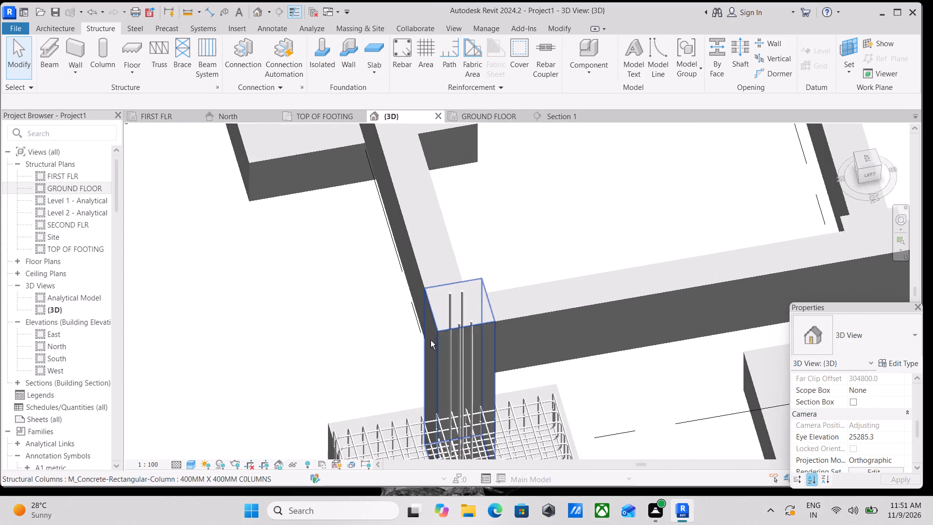
pyautogui.keyDown('shift'); pyautogui.moveTo(431, 340); pyautogui.dragTo(420, 390, button='middle'); pyautogui.keyUp('shift')
pyautogui.scroll(1, 420, 390)
pyautogui.scroll(-1, 388, 296)
pyautogui.keyDown('shift'); pyautogui.moveTo(388, 296); pyautogui.dragTo(412, 256, button='middle'); pyautogui.keyUp('shift')
pyautogui.scroll(-1, 413, 256)
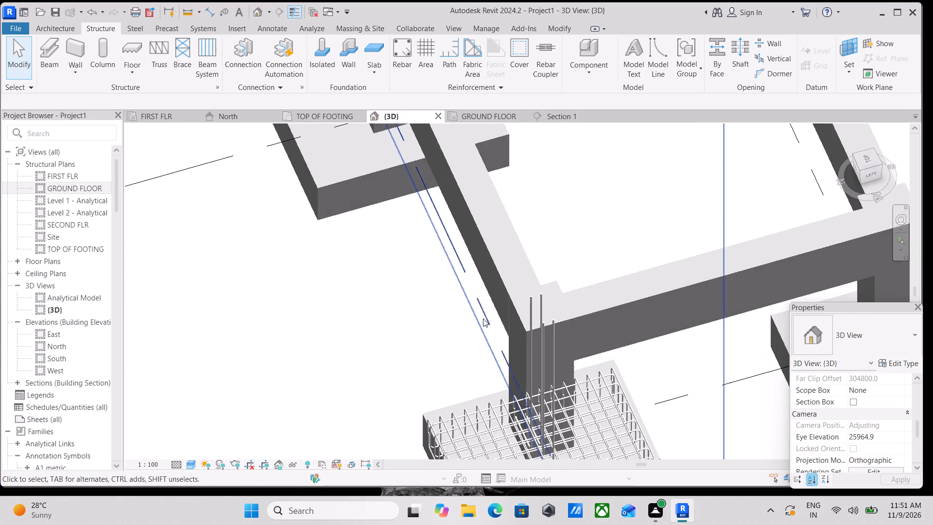
pyautogui.moveTo(483, 318); pyautogui.dragTo(464, 168, button='middle')
pyautogui.keyDown('shift'); pyautogui.scroll(-1, 464, 168); pyautogui.keyUp('shift')
pyautogui.keyDown('shift'); pyautogui.moveTo(605, 283); pyautogui.dragTo(656, 236, button='middle'); pyautogui.keyUp('shift')
pyautogui.moveTo(650, 252); pyautogui.dragTo(445, 292, button='middle')
pyautogui.scroll(2, 487, 280)
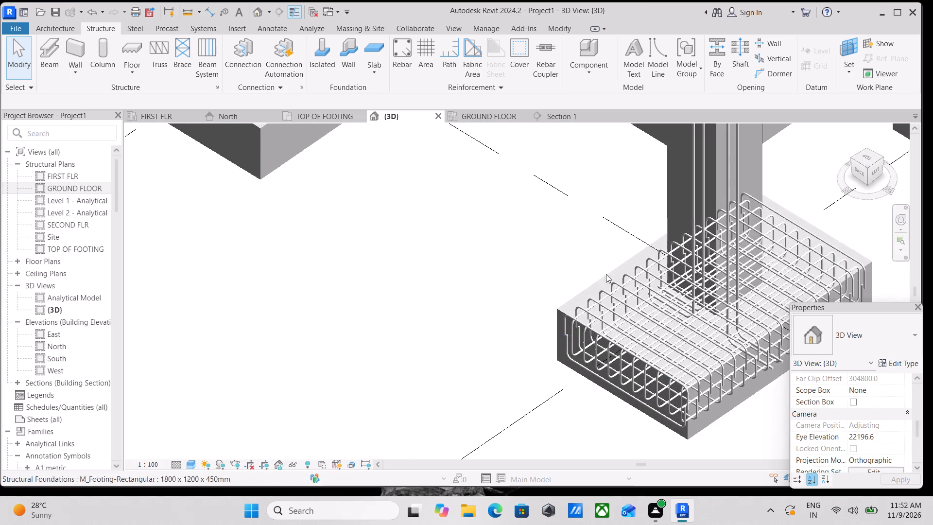
pyautogui.moveTo(614, 275); pyautogui.dragTo(606, 276, button='middle')
pyautogui.keyDown('shift'); pyautogui.moveTo(698, 293); pyautogui.dragTo(665, 327, button='middle'); pyautogui.keyUp('shift')
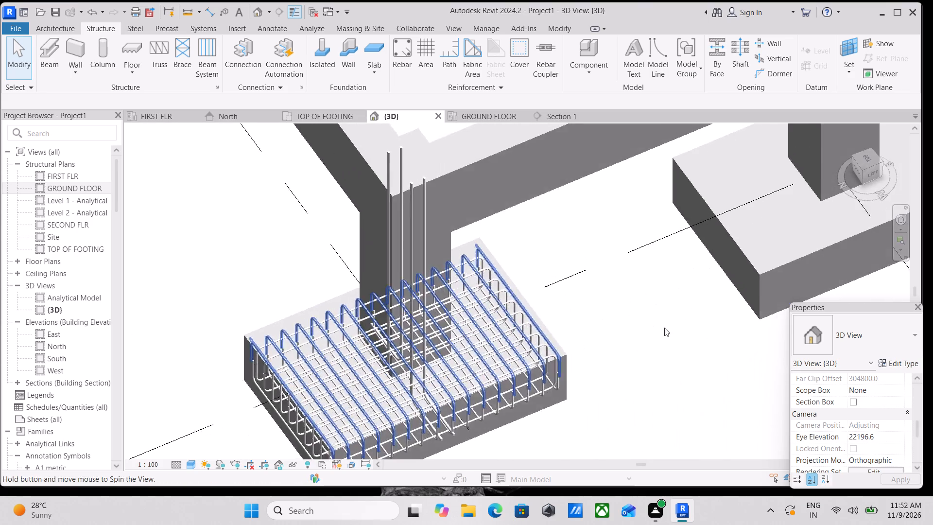
pyautogui.scroll(-3, 570, 324)
pyautogui.click(553, 117)
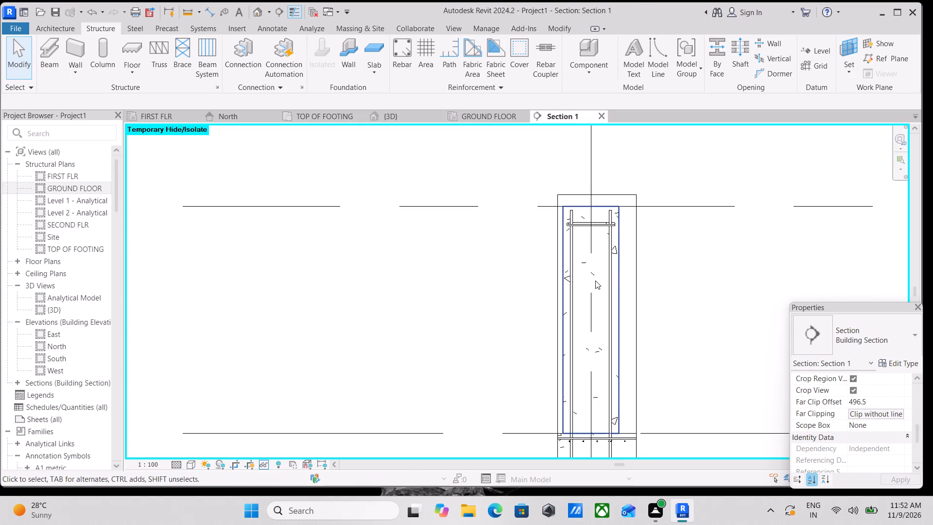
pyautogui.click(498, 119)
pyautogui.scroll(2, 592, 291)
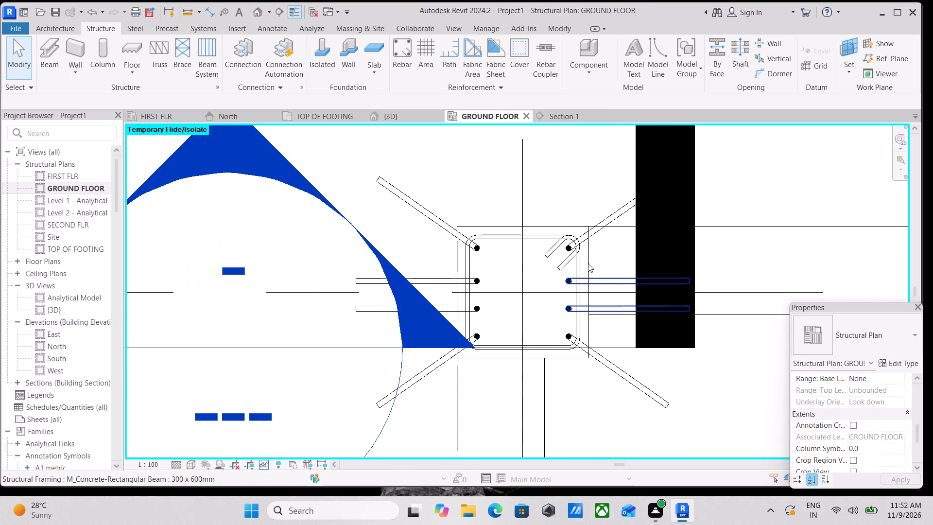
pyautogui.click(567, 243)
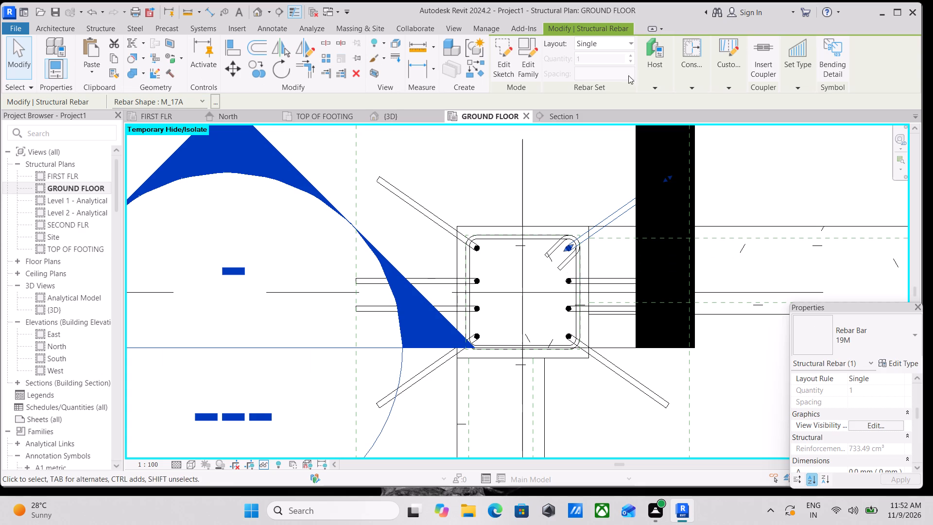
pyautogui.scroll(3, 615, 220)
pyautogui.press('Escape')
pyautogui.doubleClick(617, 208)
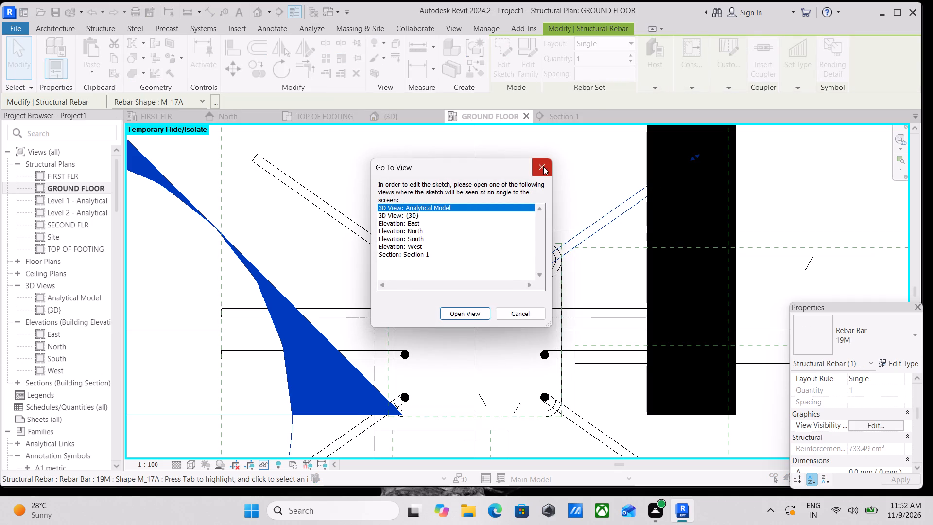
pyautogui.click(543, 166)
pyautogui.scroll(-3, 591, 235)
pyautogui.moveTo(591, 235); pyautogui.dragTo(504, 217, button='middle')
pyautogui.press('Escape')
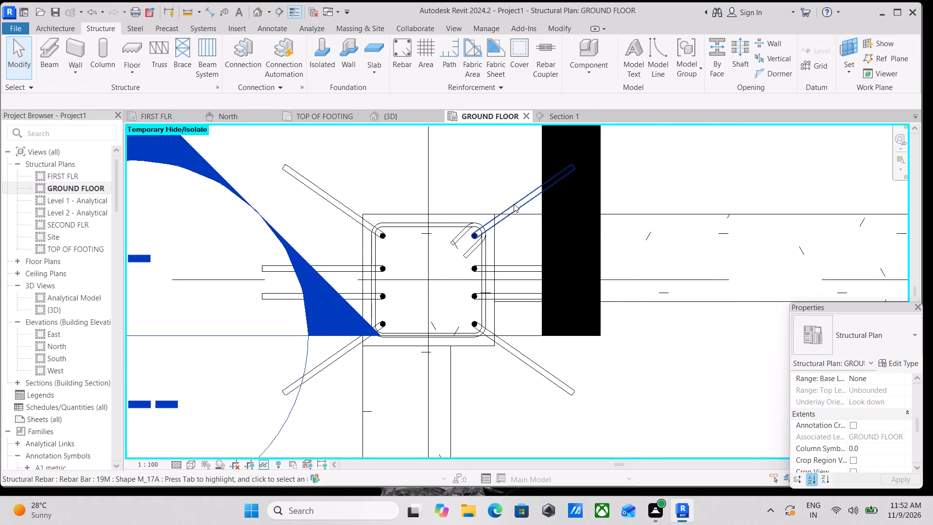
# Set the diagonal 19M corner bar beside the stirrup hooks to show unobscured in the {3D} view, and deselect it.
pyautogui.click(514, 204)
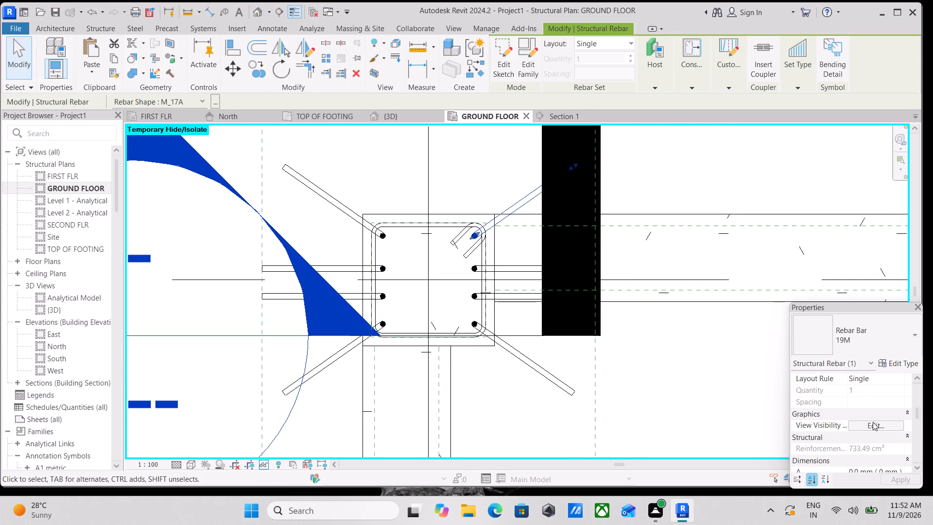
pyautogui.click(873, 422)
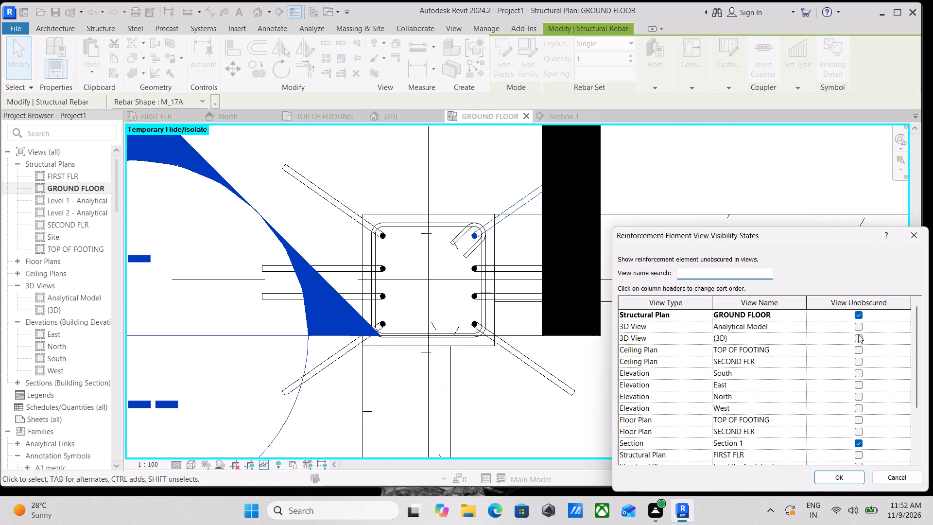
pyautogui.click(858, 334)
pyautogui.click(844, 474)
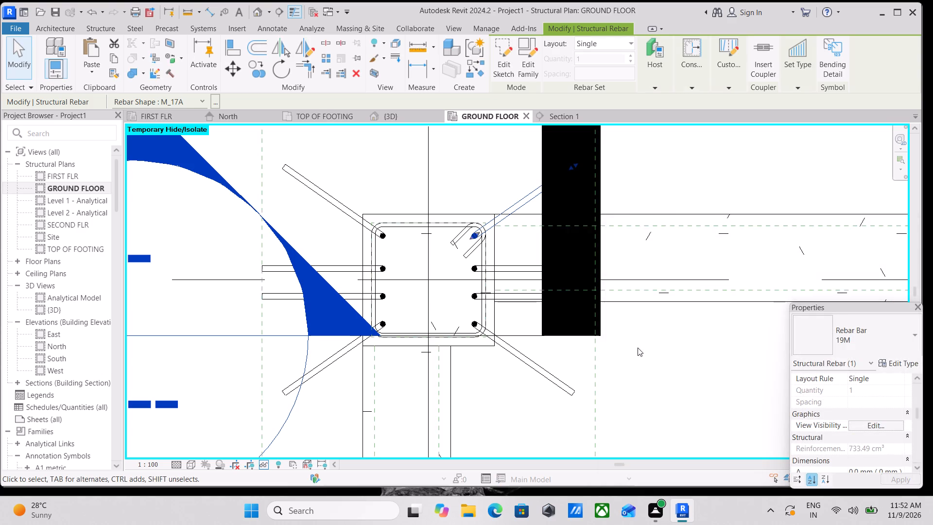
pyautogui.scroll(4, 629, 348)
pyautogui.press('Escape')
# Set the diagonal 19M bar at the column's south-east corner to show unobscured in the {3D} view.
pyautogui.scroll(3, 408, 330)
pyautogui.click(344, 292)
pyautogui.scroll(-7, 359, 283)
pyautogui.click(878, 427)
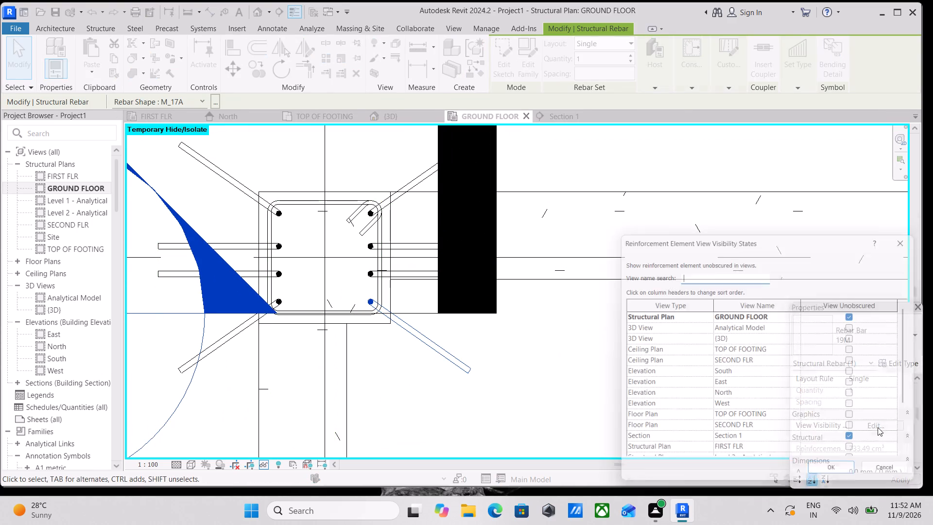
pyautogui.click(856, 338)
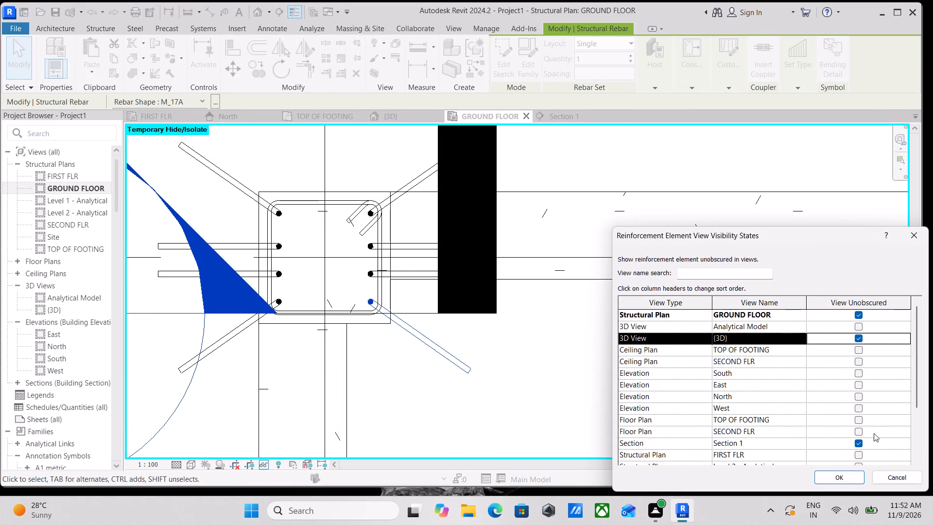
pyautogui.click(849, 476)
pyautogui.scroll(-2, 512, 330)
pyautogui.scroll(1, 377, 306)
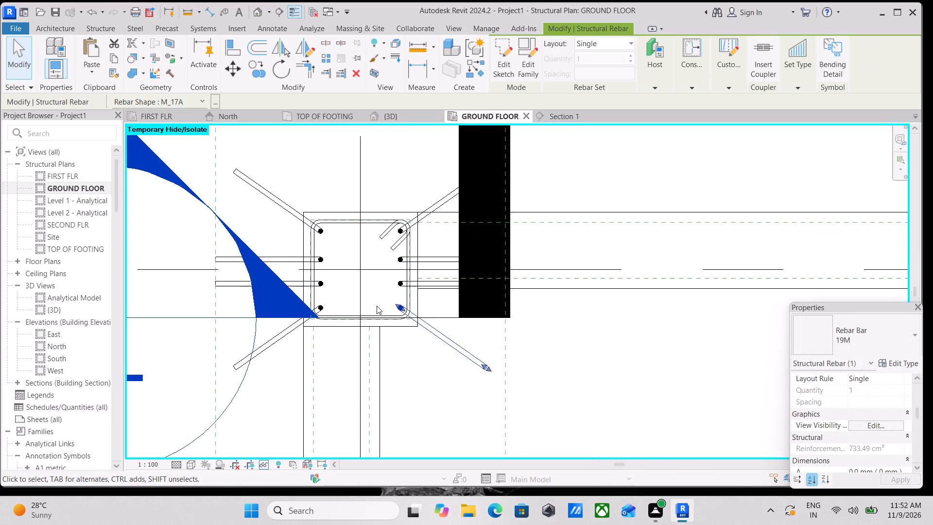
# Set the diagonal 19M bar at the column's north-west corner to show unobscured in the {3D} view, and deselect it.
pyautogui.press('Escape')
pyautogui.scroll(3, 325, 273)
pyautogui.moveTo(333, 268); pyautogui.dragTo(410, 329, button='middle')
pyautogui.click(356, 243)
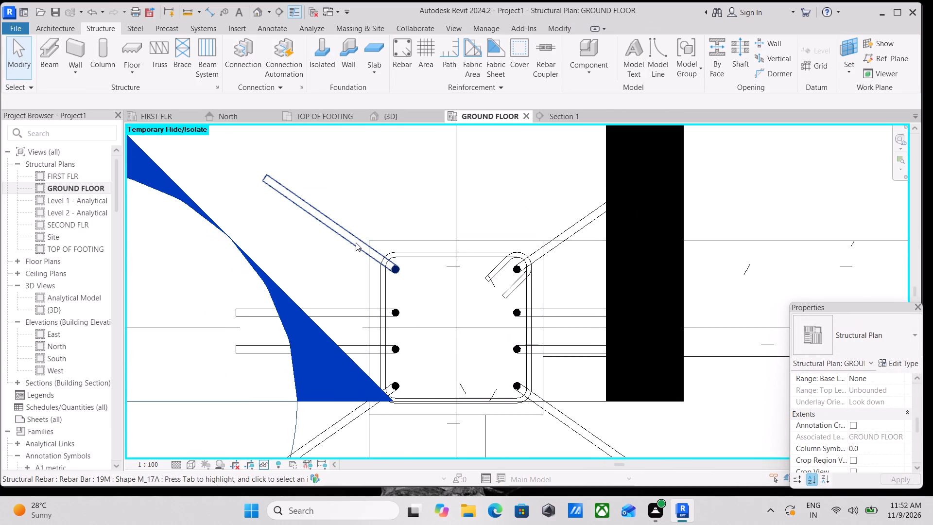
pyautogui.click(871, 426)
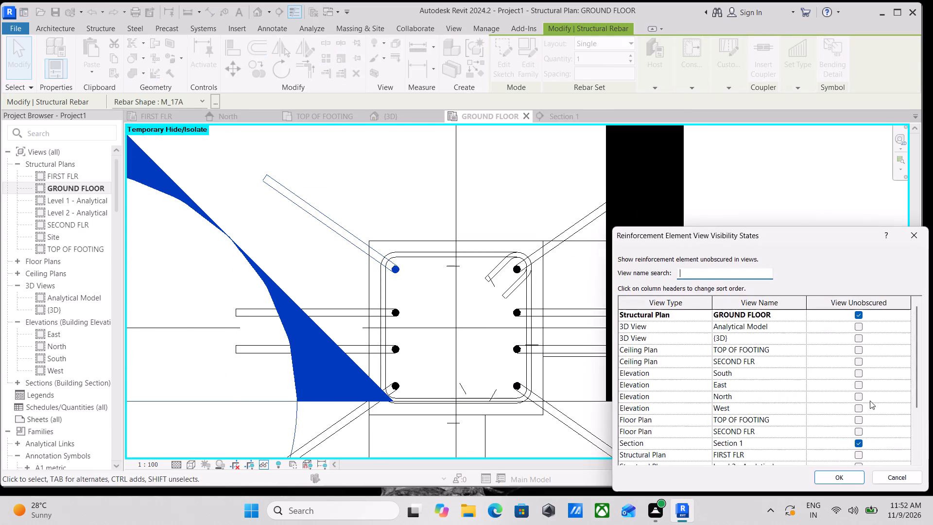
pyautogui.click(859, 341)
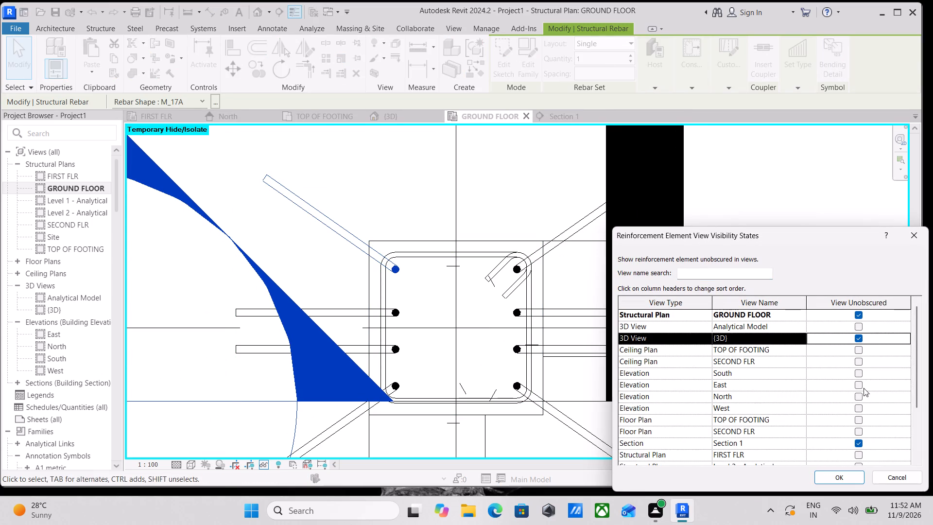
pyautogui.click(861, 479)
pyautogui.moveTo(390, 344); pyautogui.dragTo(440, 292, button='middle')
pyautogui.press('Escape')
# Set the diagonal 19M bar at the column's south-west corner to show unobscured in the {3D} view, and deselect it.
pyautogui.click(450, 334)
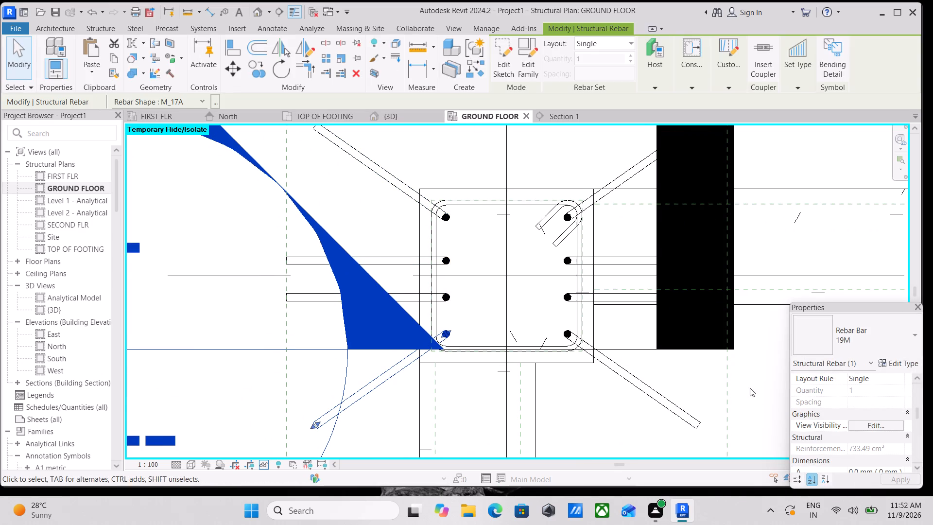
pyautogui.click(893, 426)
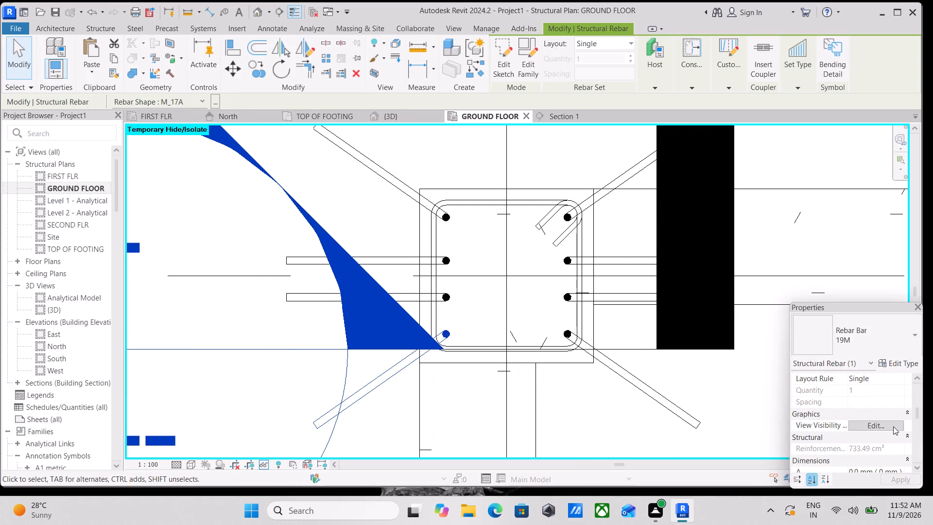
pyautogui.click(859, 337)
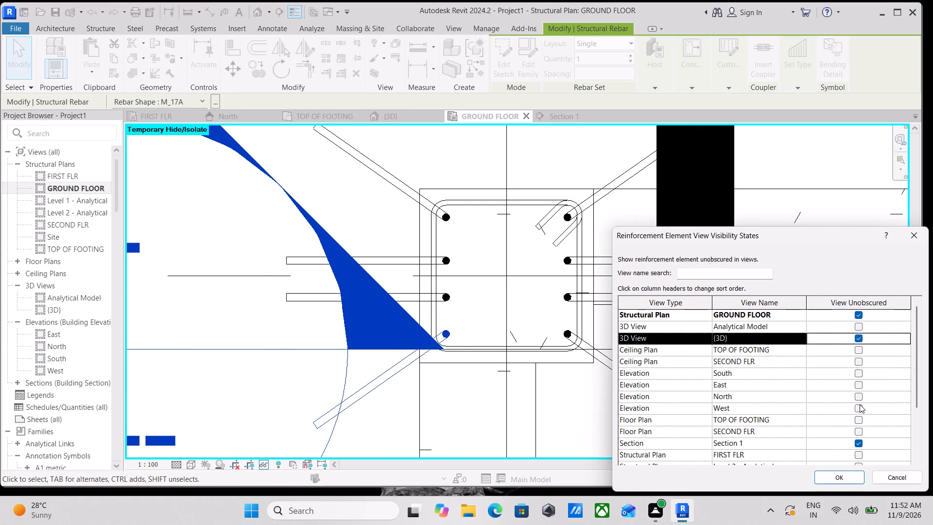
pyautogui.click(844, 472)
pyautogui.scroll(-2, 554, 289)
pyautogui.moveTo(554, 289); pyautogui.dragTo(536, 338, button='middle')
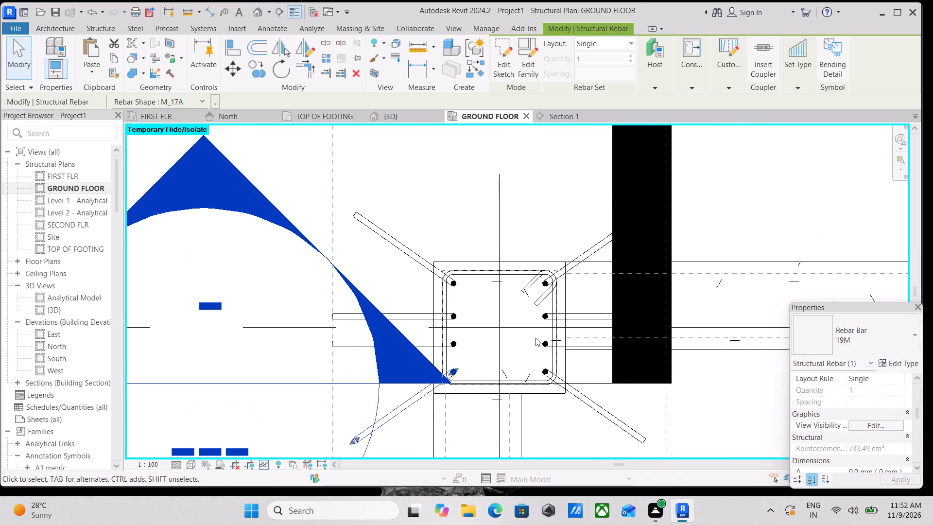
pyautogui.press('Escape')
pyautogui.click(424, 262)
pyautogui.press('Escape')
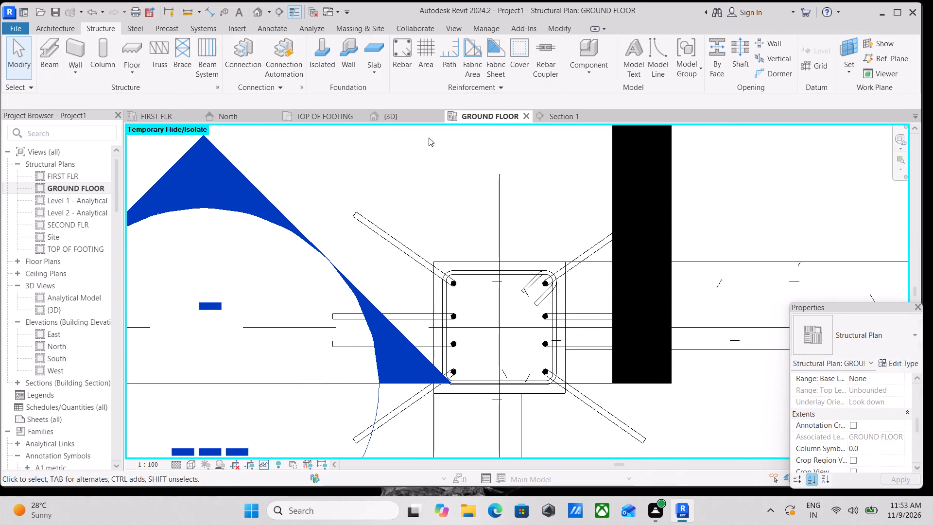
# Set the column's 13M M_T1 stirrup in Section 1 to show unobscured in the {3D} view.
pyautogui.click(380, 122)
pyautogui.click(391, 119)
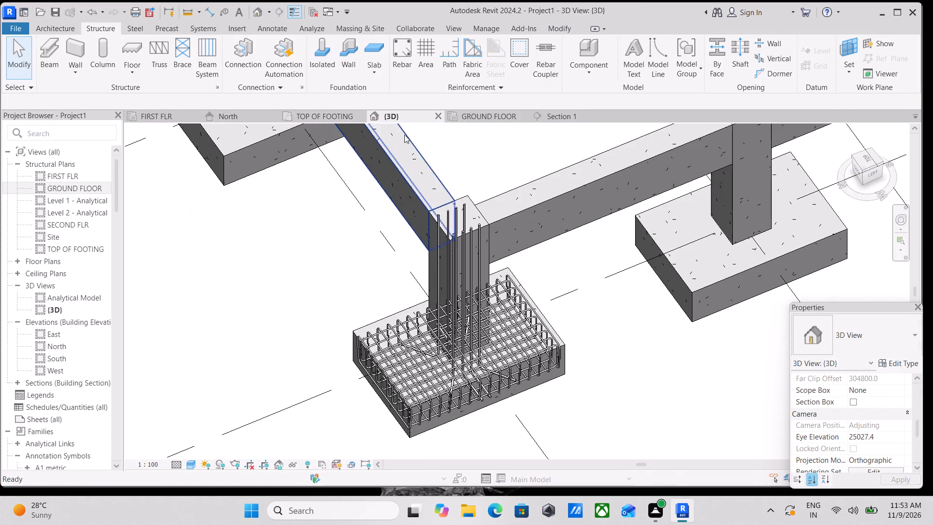
pyautogui.scroll(-1, 505, 330)
pyautogui.scroll(1, 506, 332)
pyautogui.keyDown('shift'); pyautogui.moveTo(507, 311); pyautogui.dragTo(547, 374, button='middle'); pyautogui.keyUp('shift')
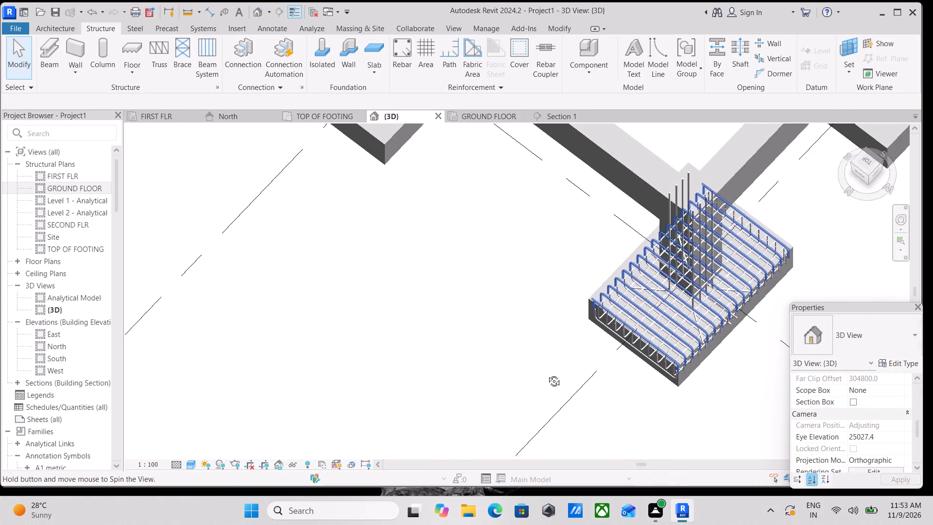
pyautogui.moveTo(573, 294); pyautogui.dragTo(533, 317, button='middle')
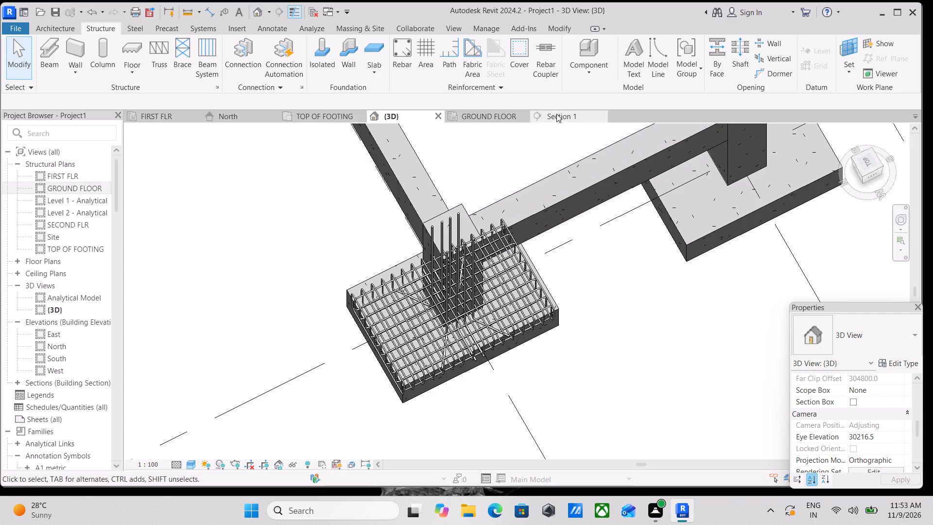
pyautogui.click(556, 114)
pyautogui.scroll(7, 614, 230)
pyautogui.click(581, 214)
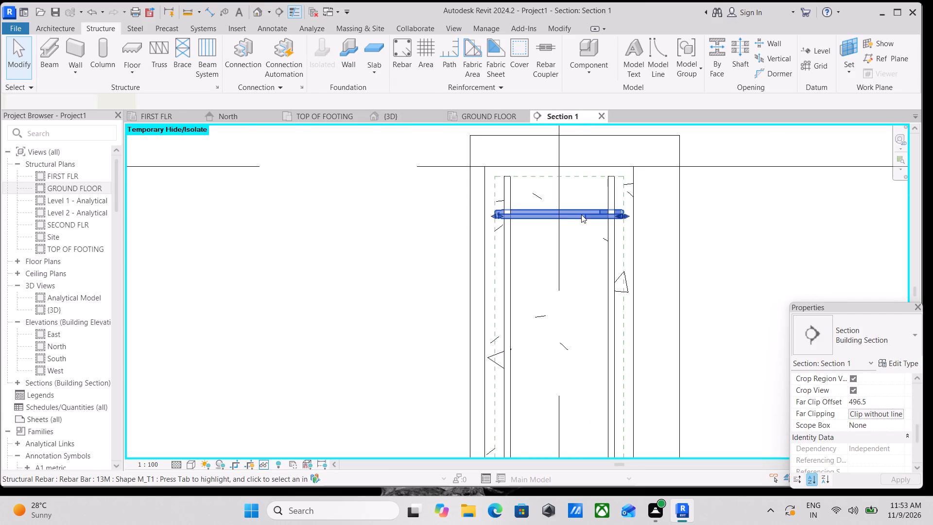
pyautogui.scroll(-1, 614, 229)
pyautogui.moveTo(614, 229); pyautogui.dragTo(495, 200, button='middle')
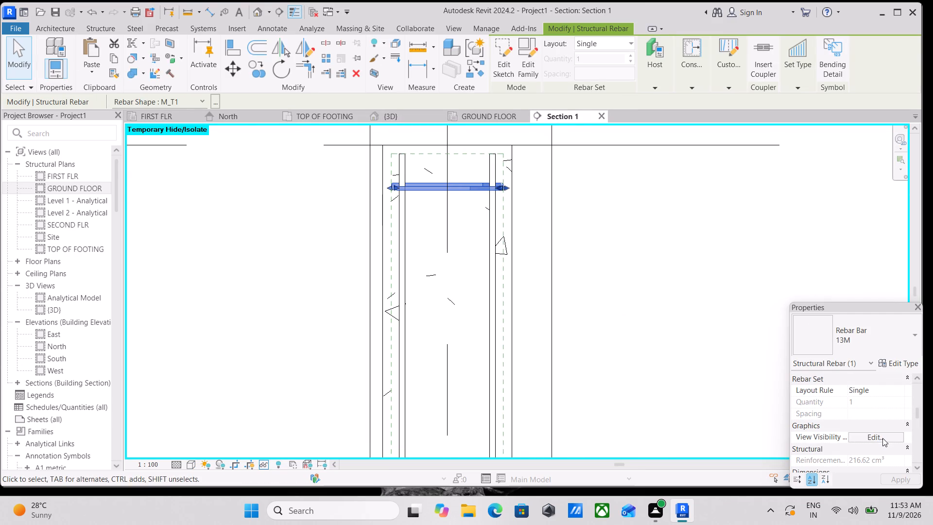
pyautogui.click(882, 438)
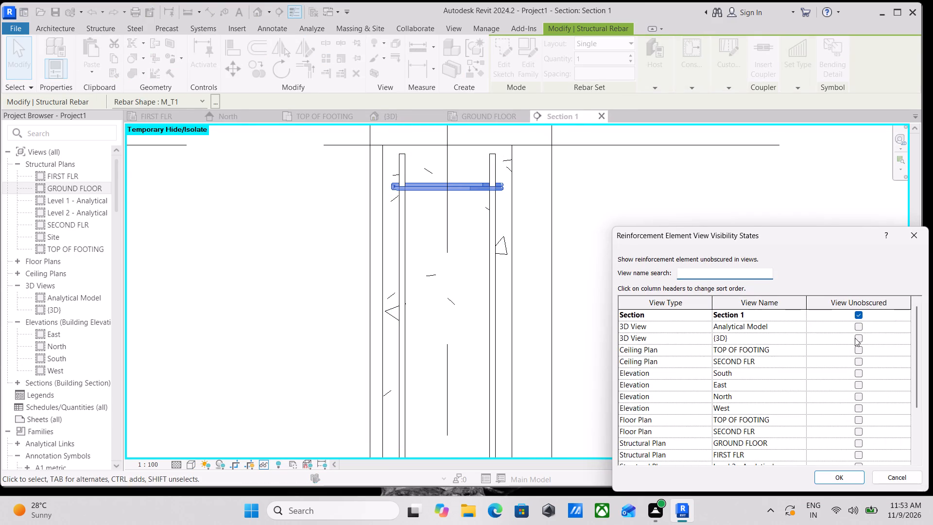
pyautogui.click(855, 338)
pyautogui.click(827, 474)
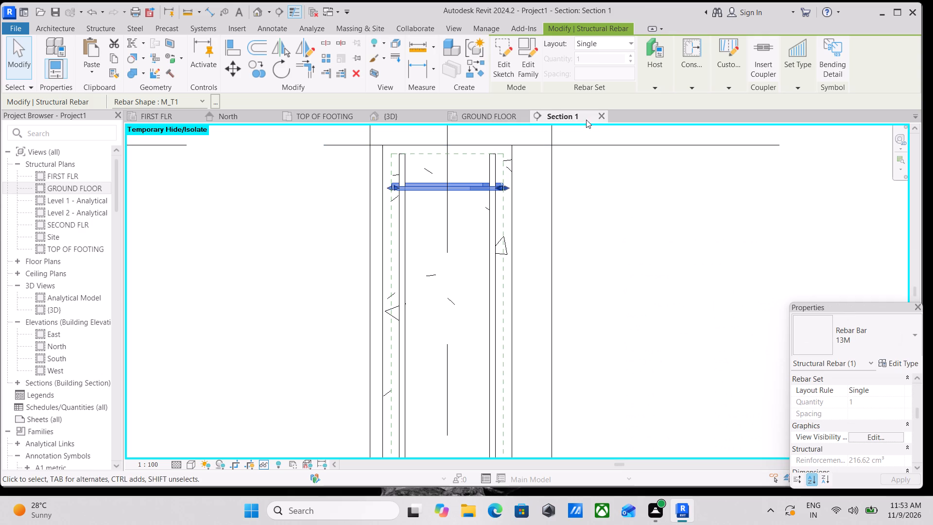
# Lay out the M_T1 stirrup along the column as a Maximum Spacing set at 150 mm, and deselect it.
pyautogui.click(632, 40)
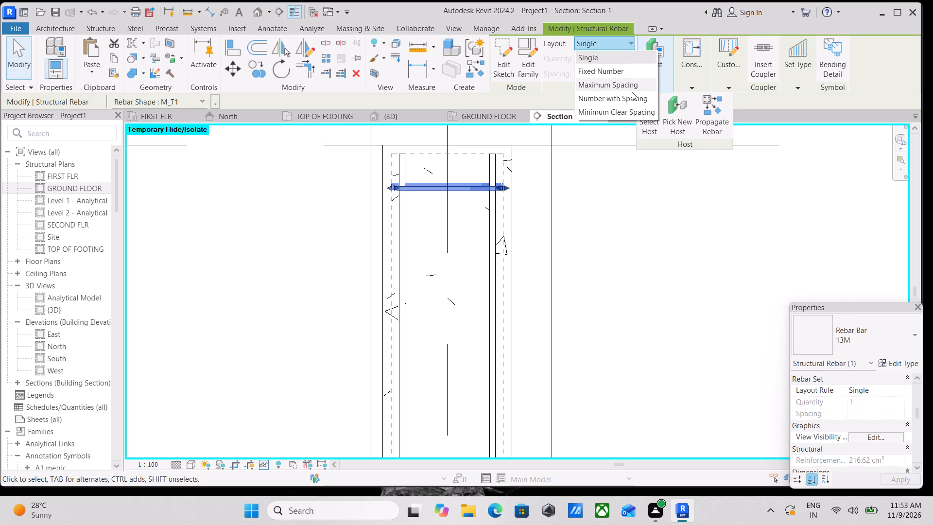
pyautogui.click(632, 89)
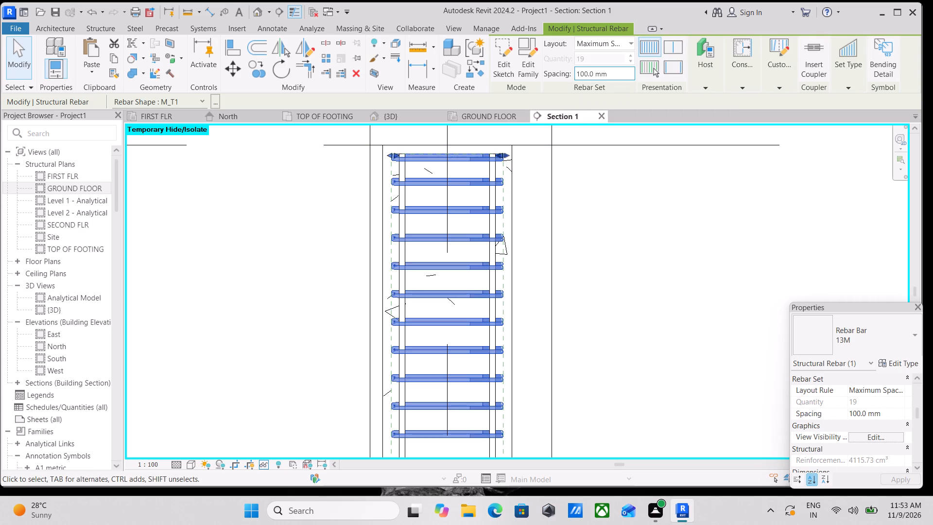
pyautogui.moveTo(614, 75); pyautogui.dragTo(519, 77)
pyautogui.scroll(-2, 628, 198)
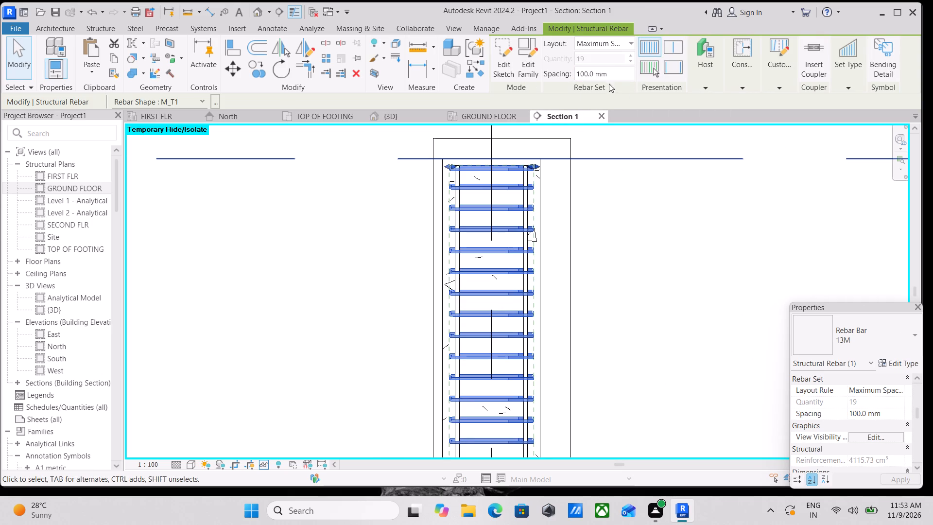
pyautogui.click(615, 70)
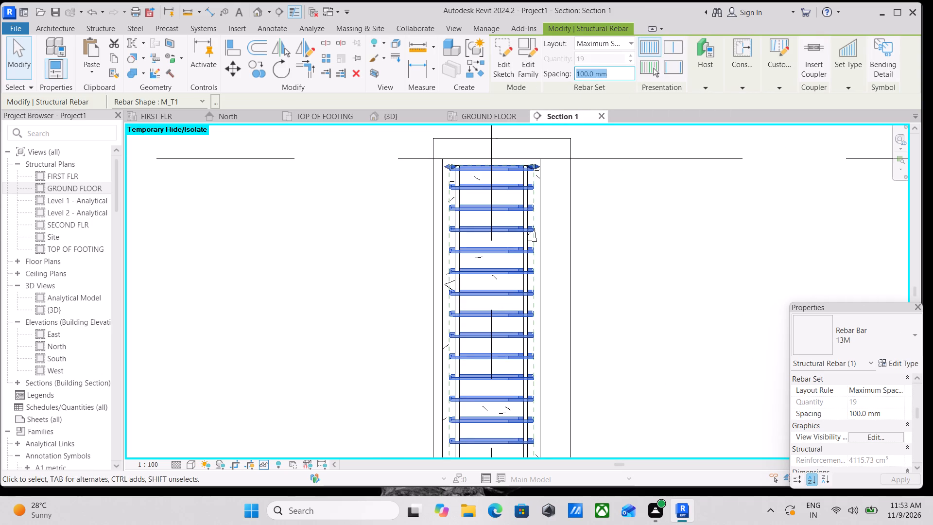
pyautogui.write('150')
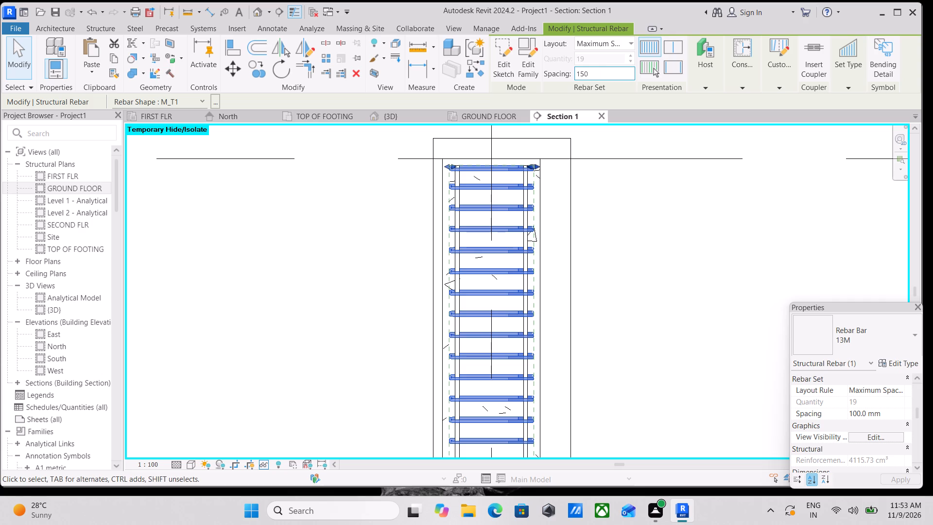
pyautogui.write('MM')
pyautogui.press('Return')
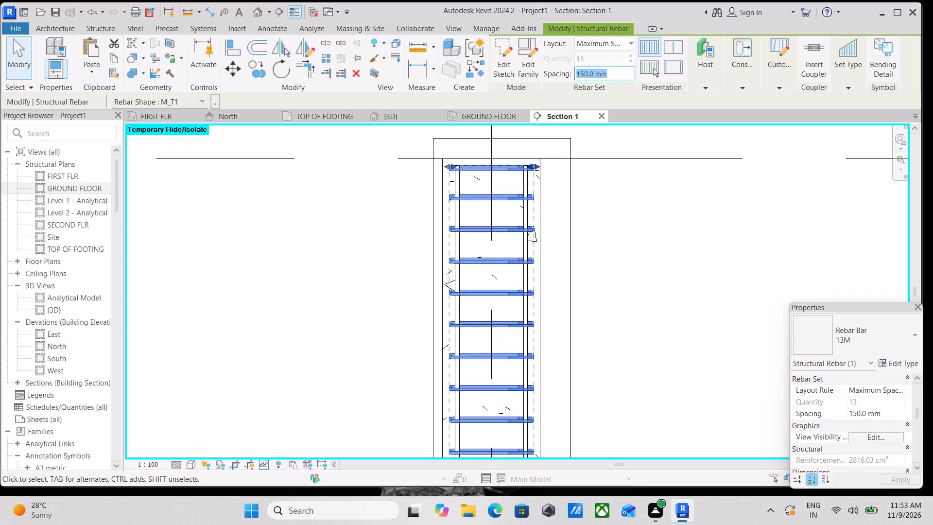
pyautogui.press('Escape')
pyautogui.press('Escape')
pyautogui.press('Escape')
pyautogui.click(598, 79)
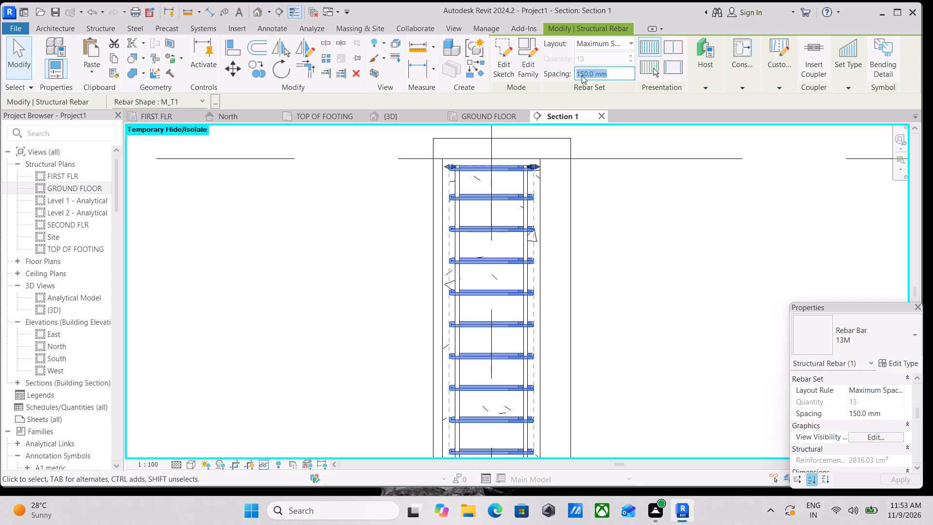
pyautogui.click(582, 75)
pyautogui.scroll(-2, 506, 181)
pyautogui.press('Escape')
pyautogui.scroll(-5, 555, 237)
pyautogui.moveTo(555, 216); pyautogui.dragTo(572, 122, button='middle')
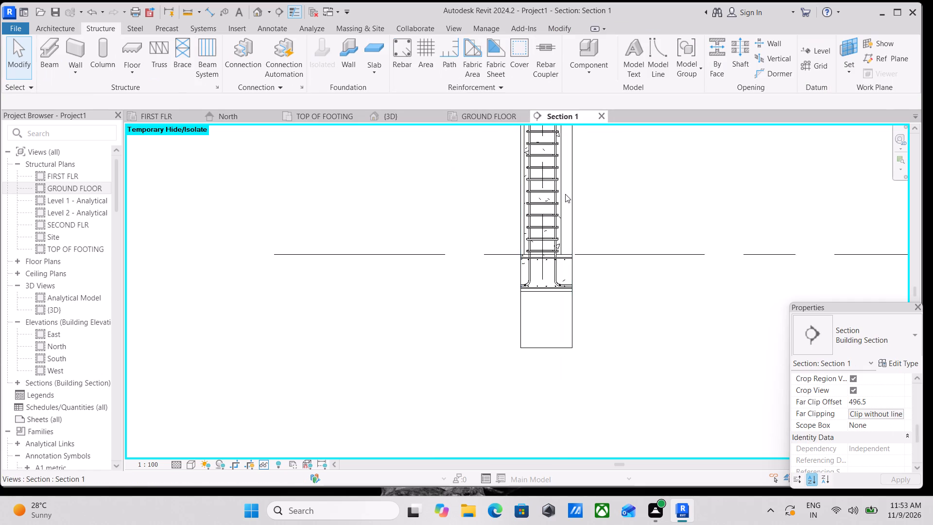
pyautogui.moveTo(565, 194); pyautogui.dragTo(550, 239, button='middle')
# Examine the column's stirrups and vertical bars and the footing mesh from several angles in the {3D} view.
pyautogui.click(485, 115)
pyautogui.scroll(-2, 551, 196)
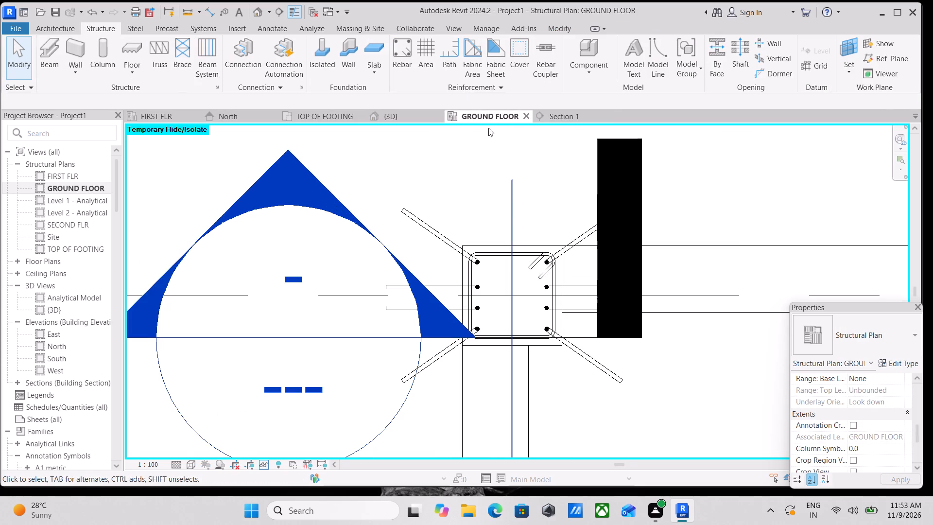
pyautogui.click(412, 114)
pyautogui.scroll(-2, 485, 189)
pyautogui.scroll(2, 502, 199)
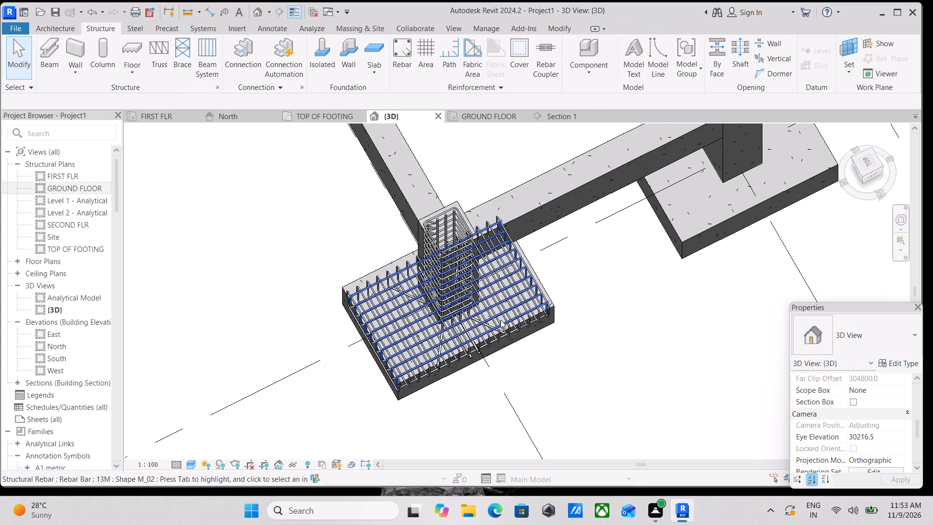
pyautogui.keyDown('shift'); pyautogui.moveTo(501, 320); pyautogui.dragTo(531, 183, button='middle'); pyautogui.keyUp('shift')
pyautogui.keyDown('shift'); pyautogui.moveTo(685, 289); pyautogui.dragTo(677, 252, button='middle'); pyautogui.keyUp('shift')
pyautogui.scroll(1, 670, 250)
pyautogui.keyDown('shift'); pyautogui.moveTo(656, 252); pyautogui.dragTo(651, 259, button='middle'); pyautogui.keyUp('shift')
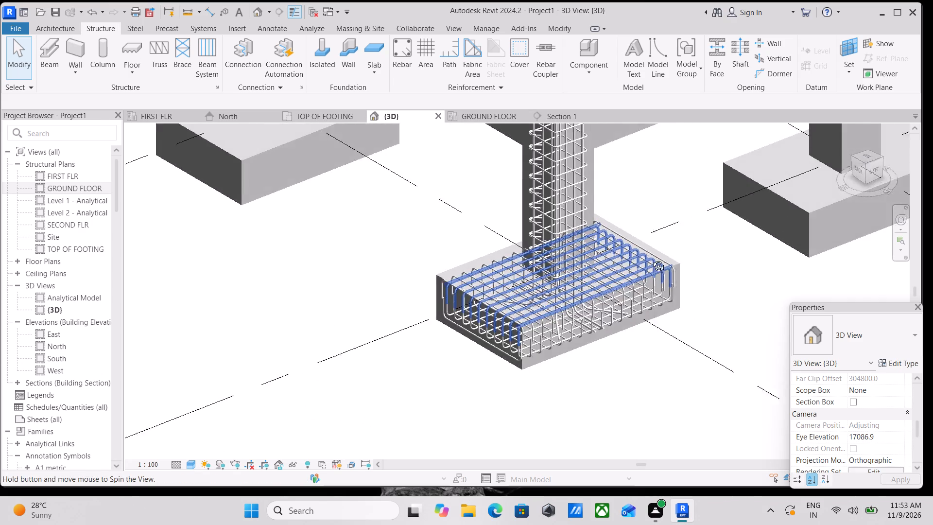
pyautogui.keyDown('shift'); pyautogui.moveTo(651, 259); pyautogui.dragTo(622, 329, button='middle'); pyautogui.keyUp('shift')
pyautogui.keyDown('shift'); pyautogui.scroll(-2, 622, 329); pyautogui.keyUp('shift')
pyautogui.moveTo(574, 319); pyautogui.dragTo(570, 238, button='middle')
pyautogui.keyDown('shift'); pyautogui.moveTo(490, 259); pyautogui.dragTo(448, 279, button='middle'); pyautogui.keyUp('shift')
pyautogui.moveTo(438, 278); pyautogui.dragTo(654, 231, button='middle')
pyautogui.keyDown('shift'); pyautogui.moveTo(550, 228); pyautogui.dragTo(583, 265, button='middle'); pyautogui.keyUp('shift')
pyautogui.scroll(2, 572, 268)
pyautogui.scroll(3, 522, 302)
pyautogui.keyDown('shift'); pyautogui.scroll(-1, 577, 226); pyautogui.keyUp('shift')
pyautogui.keyDown('shift'); pyautogui.moveTo(577, 226); pyautogui.dragTo(575, 278, button='middle'); pyautogui.keyUp('shift')
pyautogui.scroll(-2, 584, 214)
pyautogui.moveTo(584, 214); pyautogui.dragTo(588, 254, button='middle')
pyautogui.moveTo(582, 212); pyautogui.dragTo(582, 233, button='middle')
# Examine the column reinforcement in Section 1 and the bar and stirrup arrangement in the GROUND FLOOR plan.
pyautogui.click(567, 113)
pyautogui.scroll(-1, 569, 231)
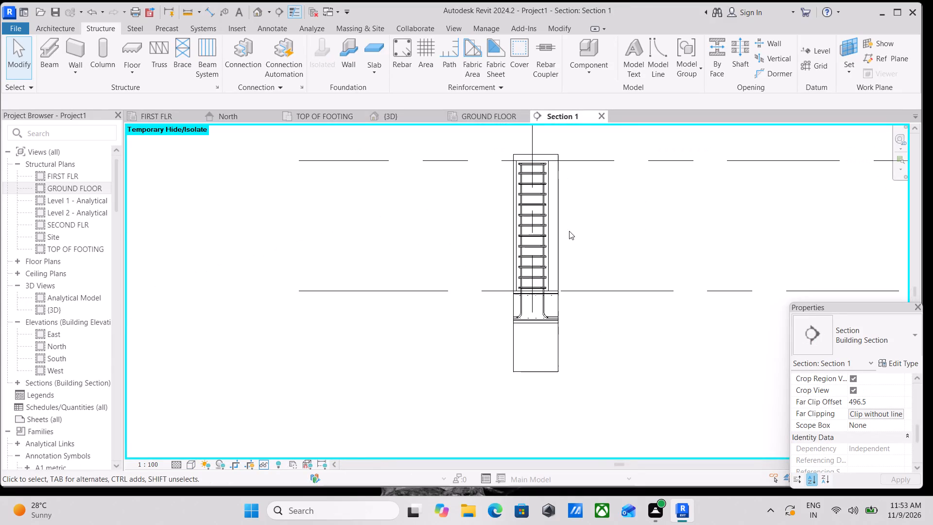
pyautogui.click(496, 114)
pyautogui.scroll(3, 528, 292)
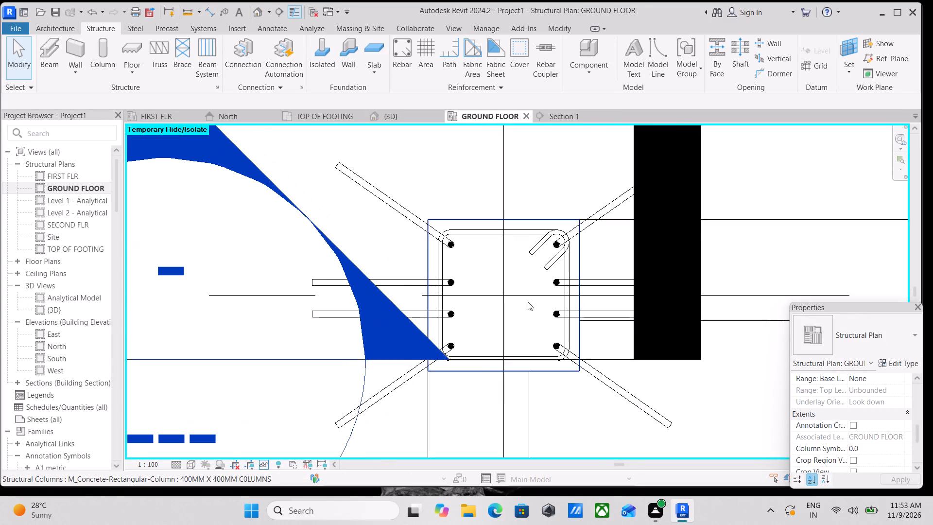
pyautogui.moveTo(518, 323); pyautogui.dragTo(564, 293, button='middle')
pyautogui.scroll(1, 550, 305)
pyautogui.middleClick(604, 306)
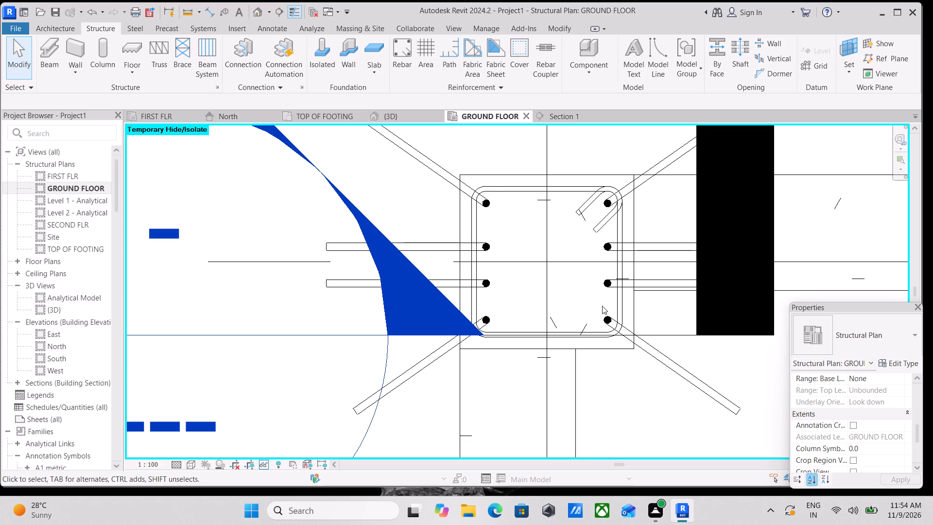
pyautogui.scroll(-4, 602, 306)
pyautogui.moveTo(601, 297); pyautogui.dragTo(589, 303, button='middle')
pyautogui.scroll(3, 578, 305)
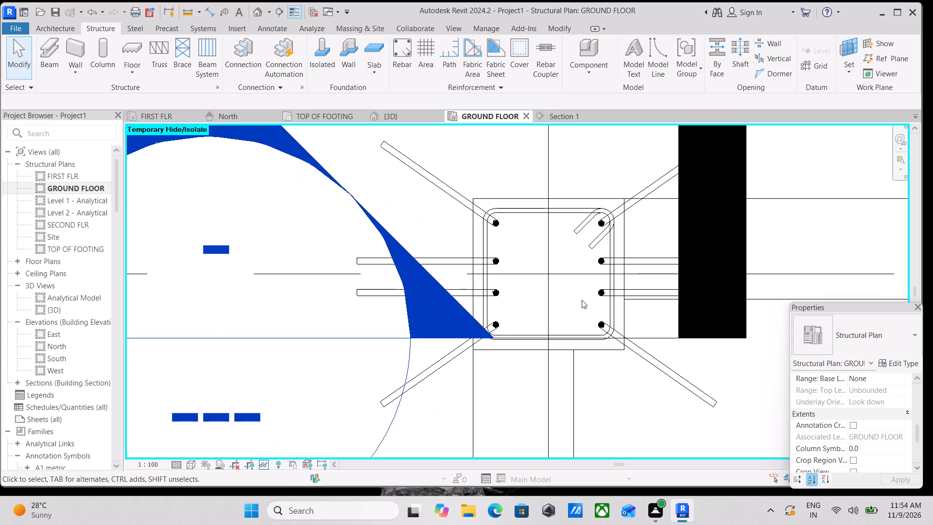
pyautogui.moveTo(582, 300); pyautogui.dragTo(479, 276, button='middle')
pyautogui.scroll(3, 490, 257)
pyautogui.moveTo(490, 257); pyautogui.dragTo(439, 274, button='middle')
pyautogui.press('Escape')
pyautogui.scroll(-3, 432, 257)
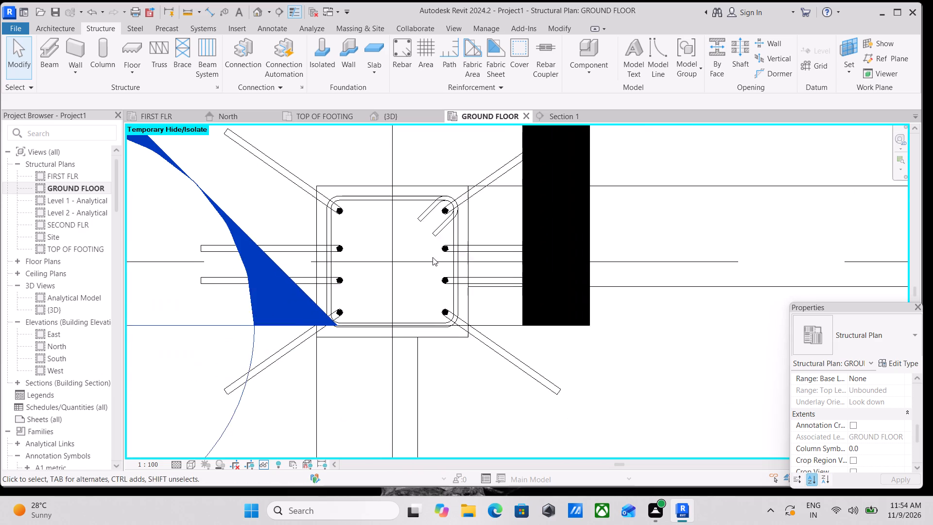
pyautogui.moveTo(432, 257); pyautogui.dragTo(457, 288, button='middle')
pyautogui.scroll(2, 494, 220)
pyautogui.moveTo(353, 220); pyautogui.dragTo(430, 230, button='middle')
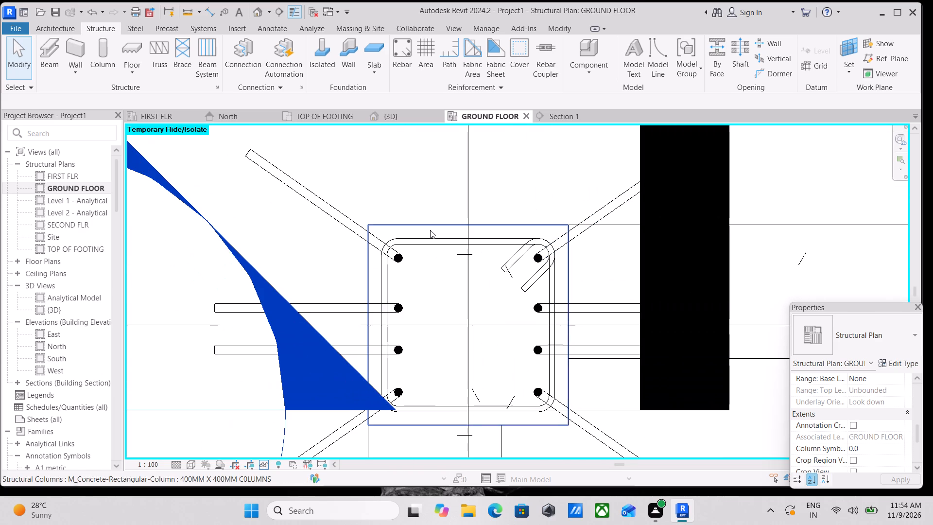
pyautogui.moveTo(350, 213); pyautogui.dragTo(321, 230, button='middle')
pyautogui.moveTo(438, 331); pyautogui.dragTo(475, 278, button='middle')
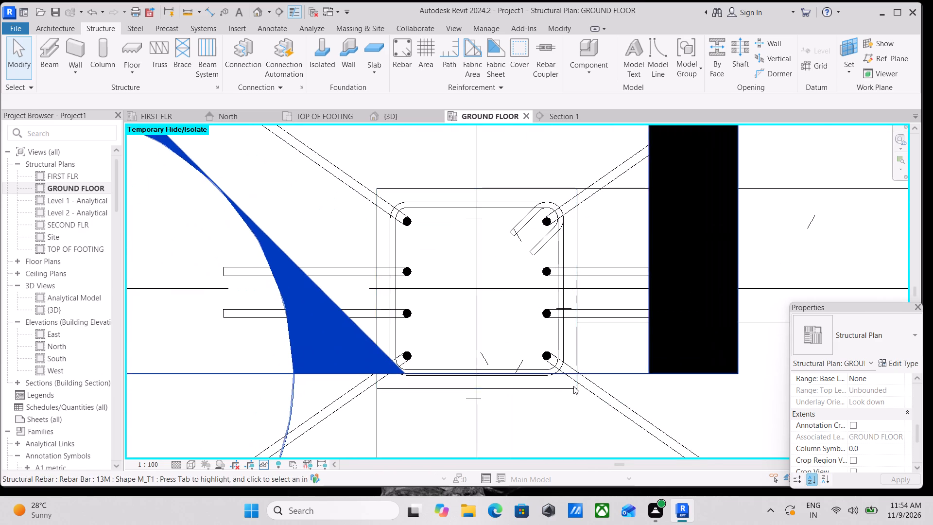
# Examine the column's vertical bars, bent legs and stirrup in the GROUND FLOOR plan.
pyautogui.scroll(3, 573, 386)
pyautogui.moveTo(508, 350); pyautogui.dragTo(521, 343, button='middle')
pyautogui.scroll(-2, 477, 324)
pyautogui.moveTo(477, 324); pyautogui.dragTo(463, 362, button='middle')
pyautogui.moveTo(449, 268); pyautogui.dragTo(449, 285, button='middle')
pyautogui.moveTo(483, 257); pyautogui.dragTo(494, 288, button='middle')
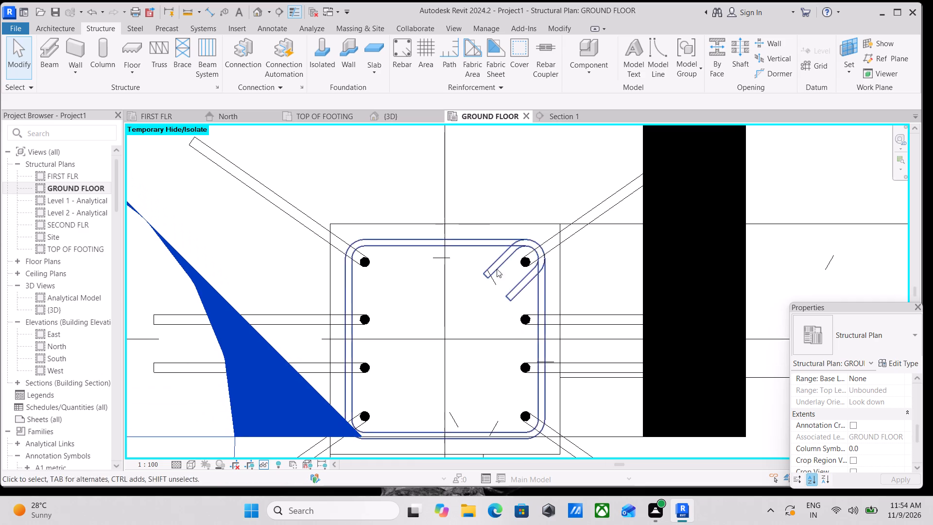
pyautogui.scroll(3, 450, 262)
pyautogui.scroll(-5, 463, 255)
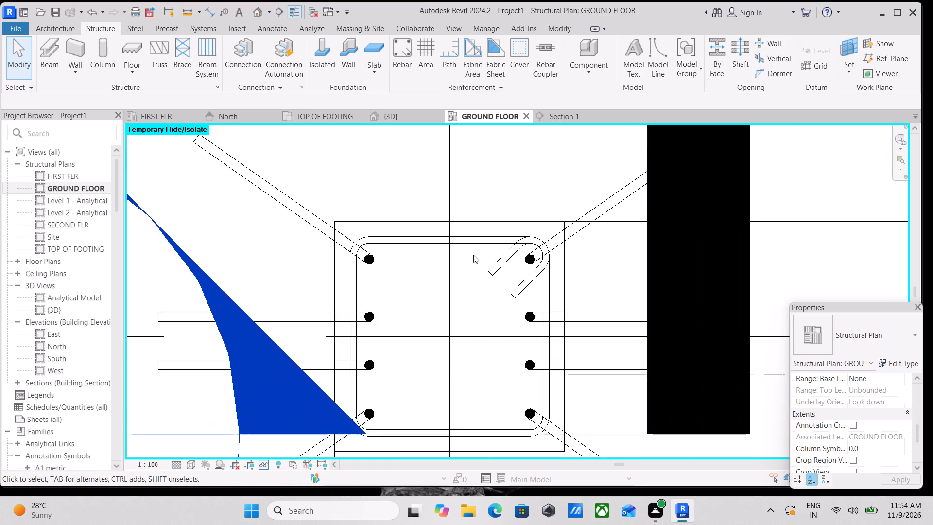
pyautogui.scroll(-7, 473, 255)
pyautogui.moveTo(541, 276); pyautogui.dragTo(402, 308, button='middle')
pyautogui.scroll(-4, 481, 299)
pyautogui.scroll(-2, 576, 323)
pyautogui.moveTo(576, 323); pyautogui.dragTo(568, 363, button='middle')
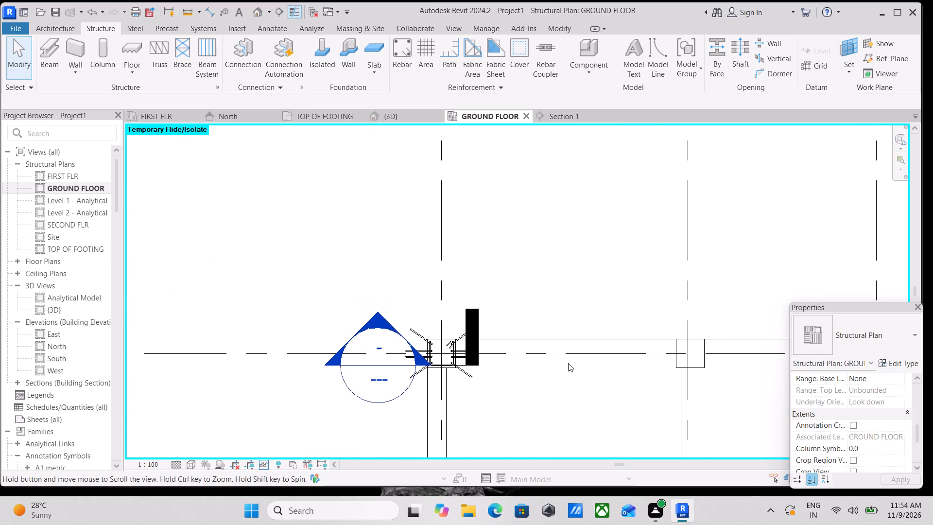
pyautogui.moveTo(568, 363); pyautogui.dragTo(568, 363, button='middle')
pyautogui.scroll(4, 407, 347)
pyautogui.scroll(4, 492, 340)
pyautogui.scroll(5, 434, 355)
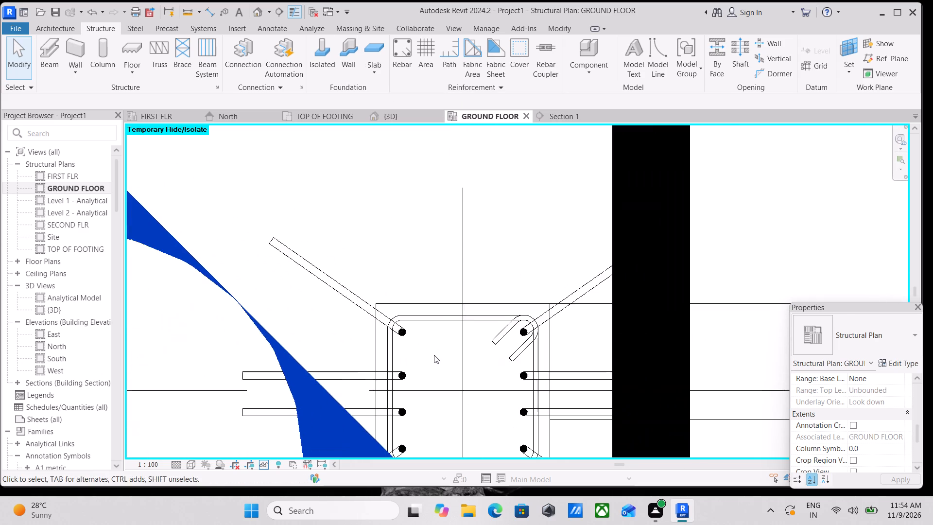
pyautogui.scroll(3, 510, 337)
pyautogui.scroll(-7, 535, 335)
pyautogui.moveTo(535, 335); pyautogui.dragTo(547, 307, button='middle')
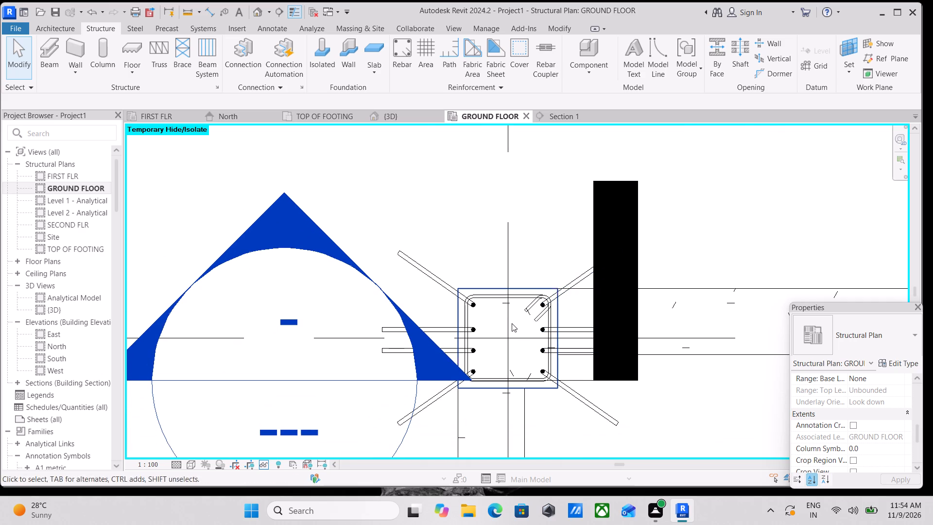
pyautogui.scroll(3, 552, 282)
# Rotate a copy of the column's upper-right 19M M_17A corner bar 55° counterclockwise about its vertical leg, so its bent leg points straight up in plan.
pyautogui.click(562, 297)
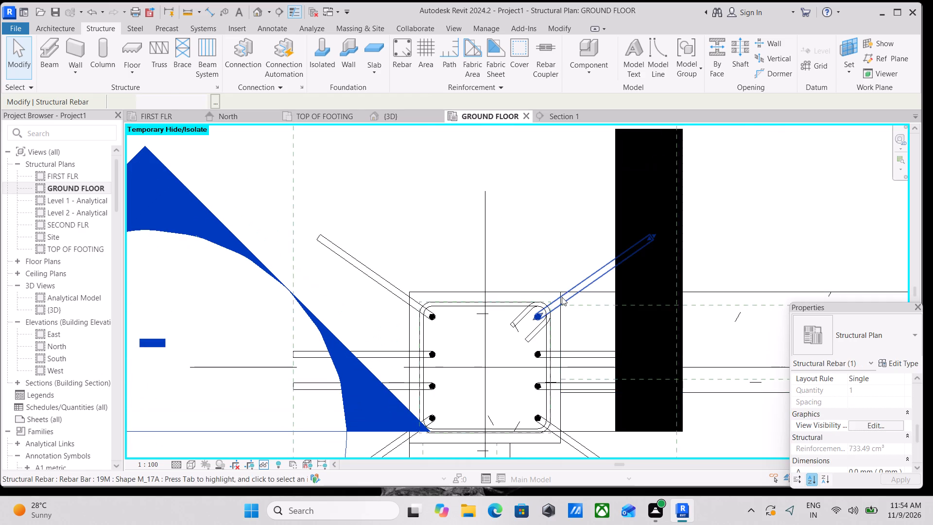
pyautogui.scroll(-1, 562, 297)
pyautogui.moveTo(562, 297); pyautogui.dragTo(547, 327, button='middle')
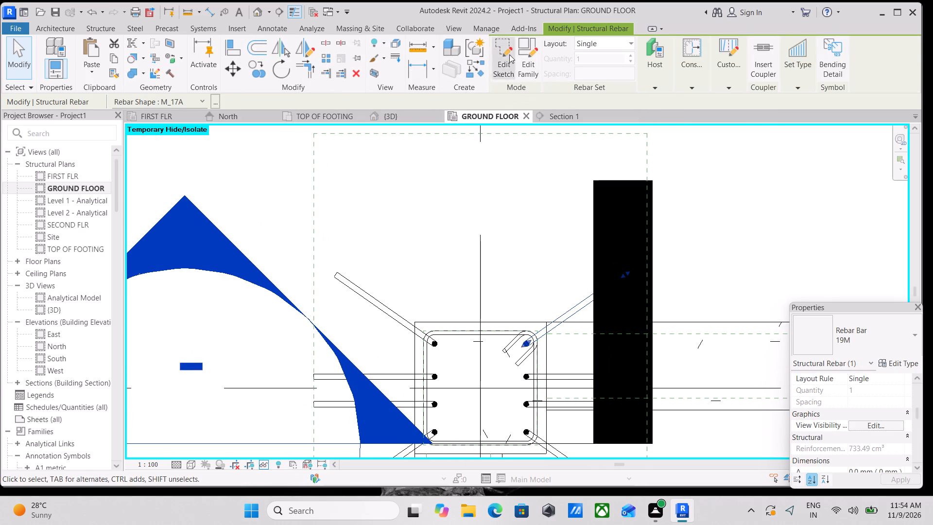
pyautogui.scroll(1, 403, 196)
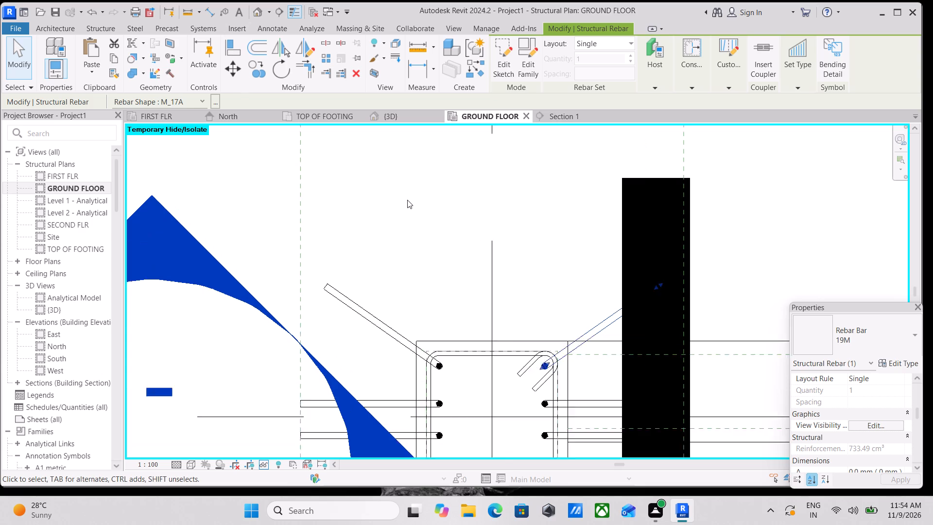
pyautogui.scroll(1, 407, 200)
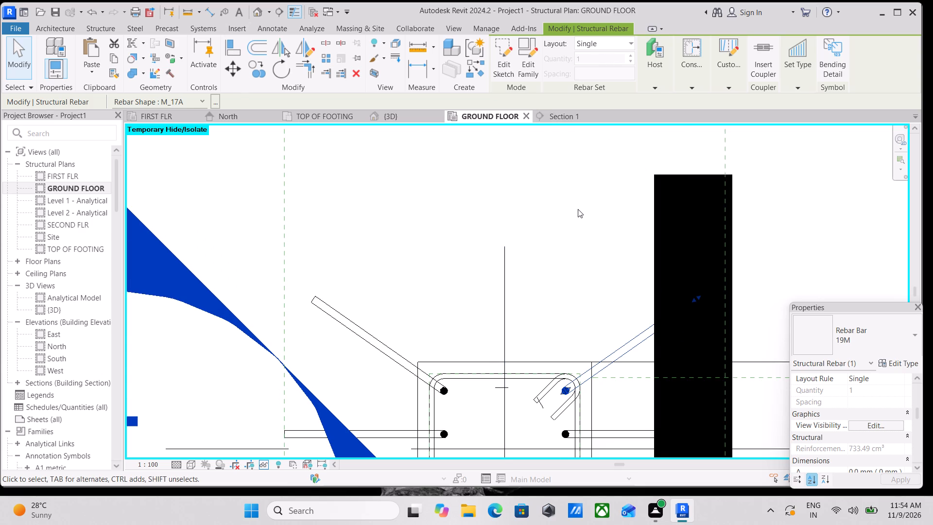
pyautogui.write('RO')
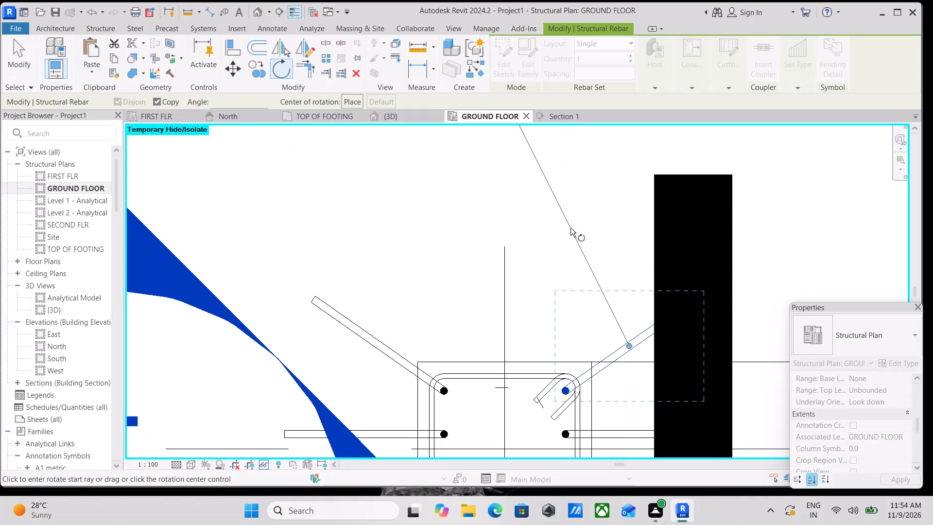
pyautogui.click(350, 100)
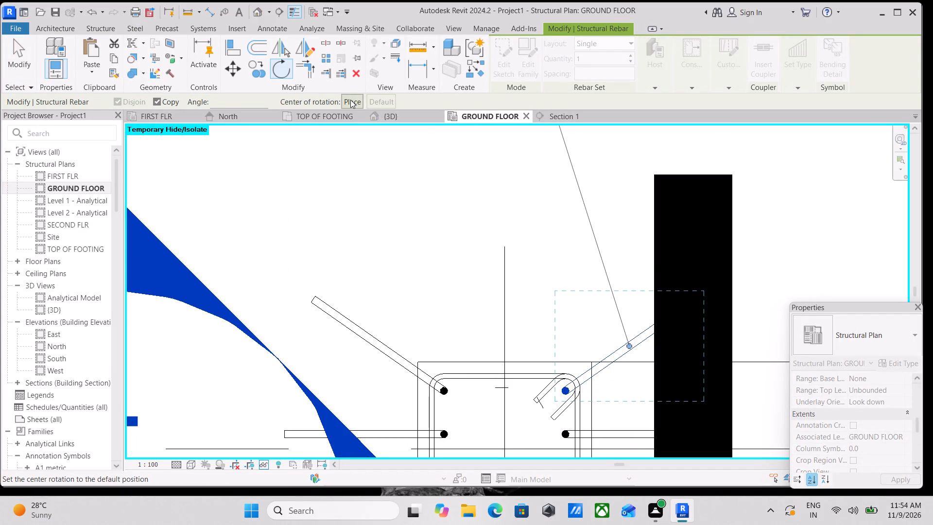
pyautogui.scroll(15, 563, 399)
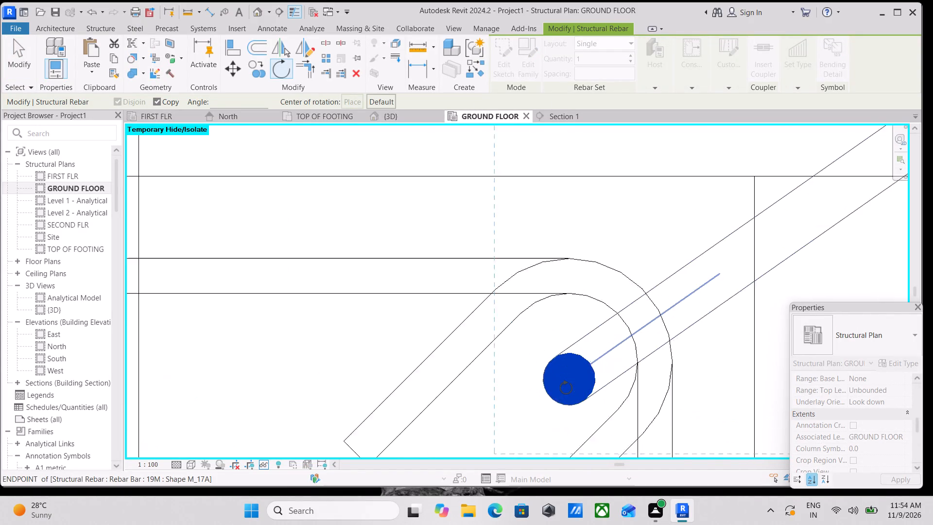
pyautogui.scroll(3, 566, 387)
pyautogui.click(571, 375)
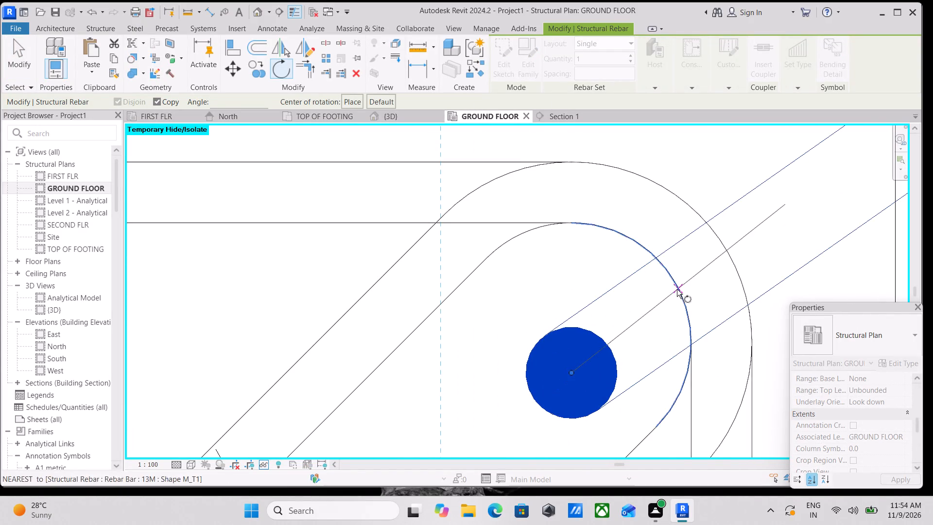
pyautogui.moveTo(677, 289); pyautogui.dragTo(443, 344, button='middle')
pyautogui.click(541, 284)
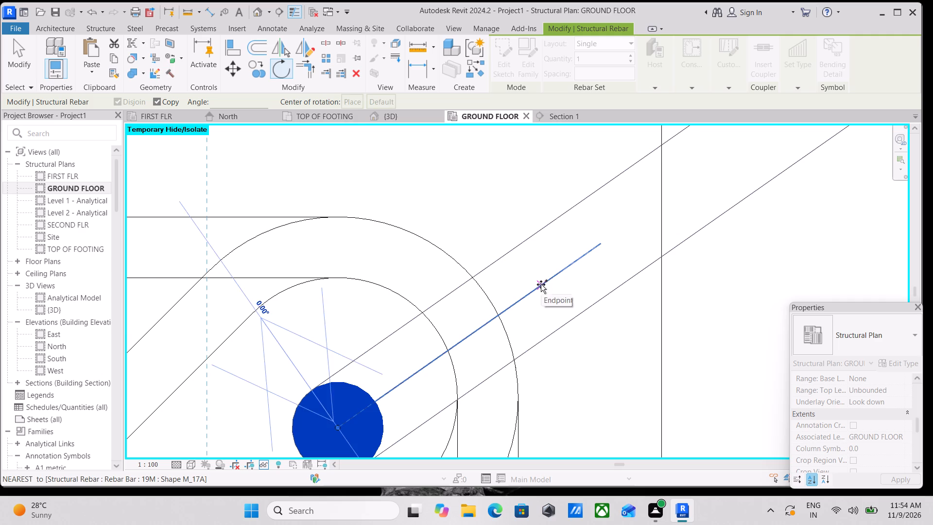
pyautogui.scroll(-1, 322, 192)
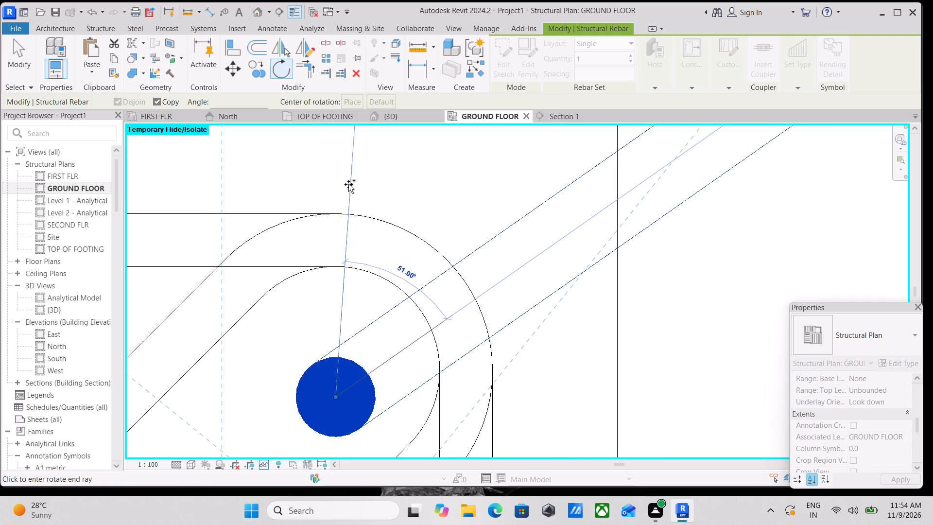
pyautogui.scroll(-2, 348, 184)
pyautogui.moveTo(348, 184); pyautogui.dragTo(386, 295, button='middle')
pyautogui.scroll(-7, 388, 287)
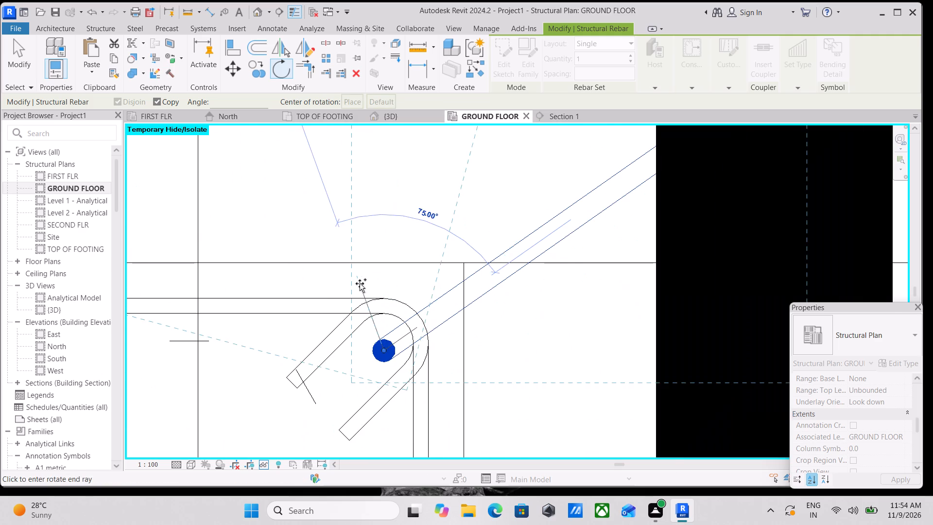
pyautogui.scroll(-4, 408, 283)
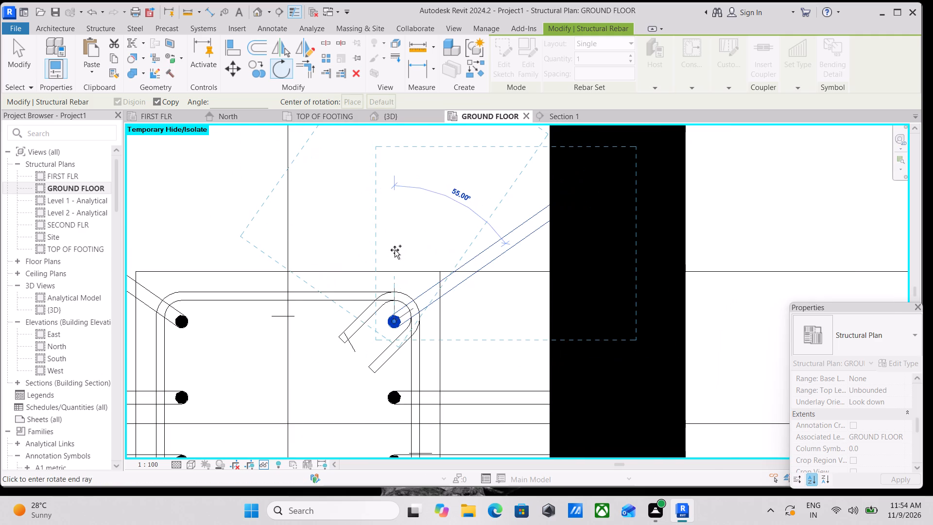
pyautogui.click(395, 250)
pyautogui.scroll(-2, 395, 250)
pyautogui.moveTo(395, 250); pyautogui.dragTo(396, 271, button='middle')
pyautogui.press('Escape')
pyautogui.press('Escape')
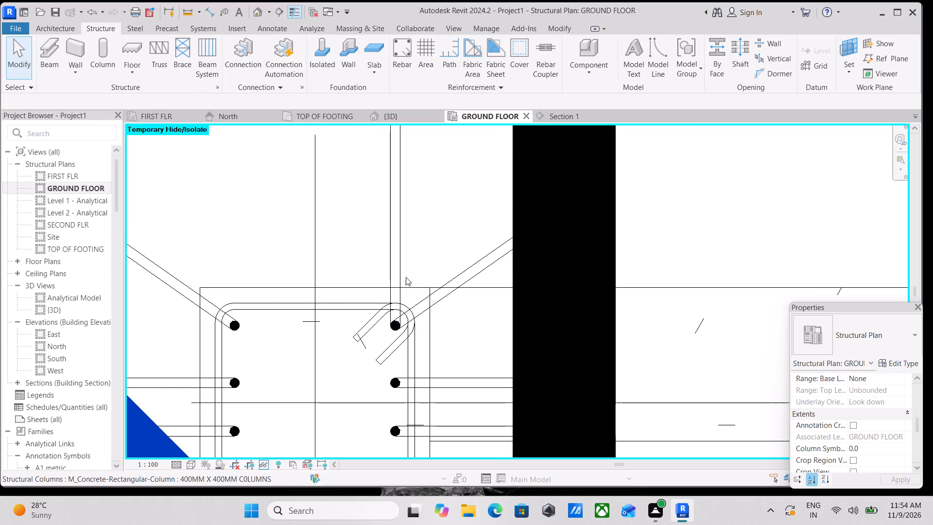
# Nudge the copied 19M bar left along the column's upper side to about the column's vertical centreline, and deselect it.
pyautogui.click(400, 271)
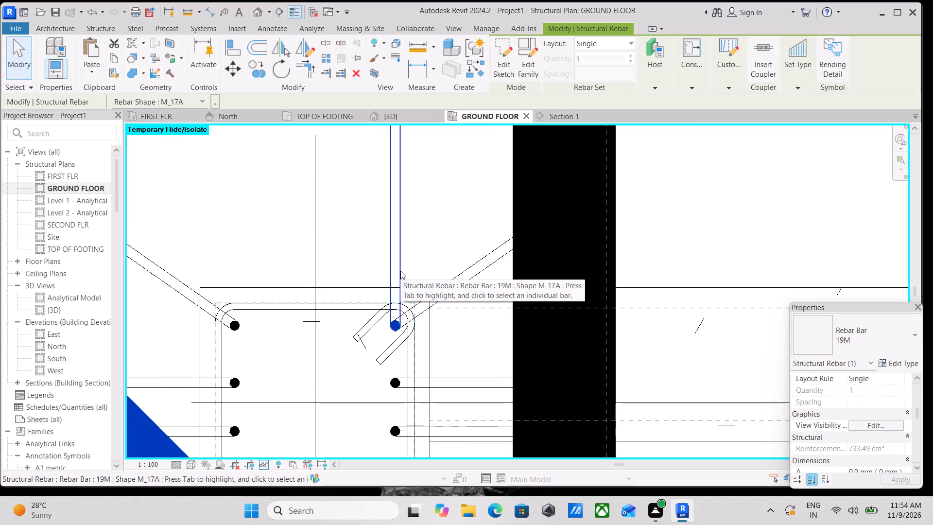
pyautogui.press('Left')
pyautogui.press('Left')
pyautogui.press('Left')
pyautogui.press('Left')
pyautogui.press('Left')
pyautogui.press('Left')
pyautogui.press('Left')
pyautogui.press('Left')
pyautogui.press('Left')
pyautogui.press('Left')
pyautogui.press('Left')
pyautogui.press('Left')
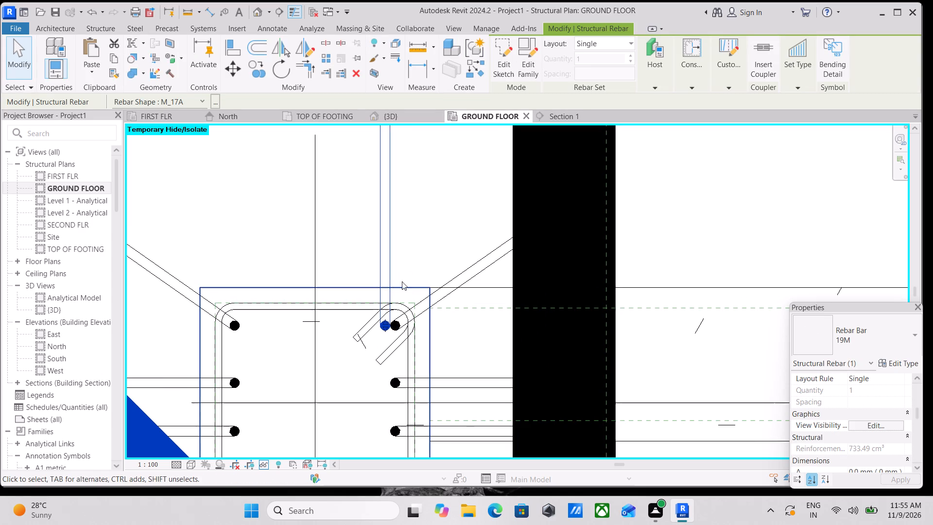
pyautogui.press('Left')
pyautogui.press('Left')
pyautogui.press('Left')
pyautogui.press('Left')
pyautogui.press('Left')
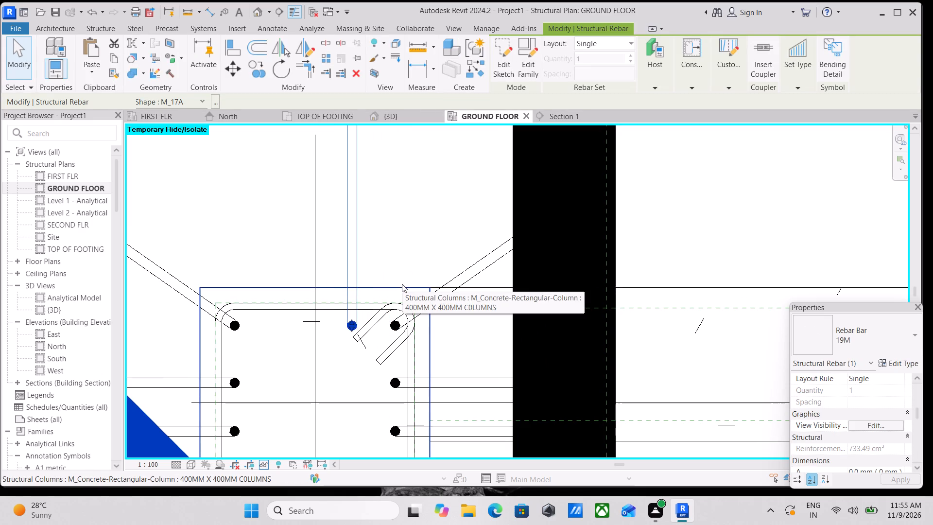
pyautogui.press('Left')
pyautogui.press('Left')
pyautogui.press('Left')
pyautogui.press('Left')
pyautogui.press('Left')
pyautogui.press('Left')
pyautogui.press('Left')
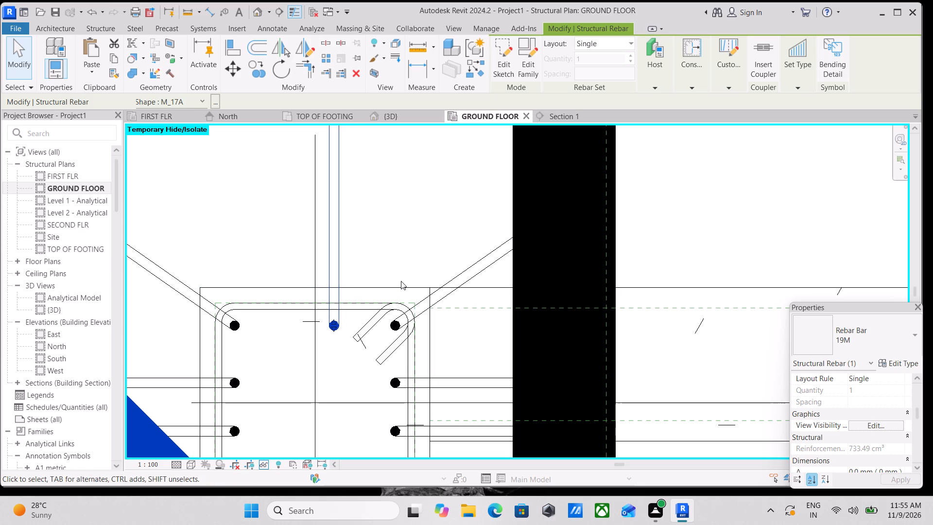
pyautogui.press('Left')
pyautogui.press('Left')
pyautogui.press('Left')
pyautogui.press('Left')
pyautogui.press('Left')
pyautogui.press('Left')
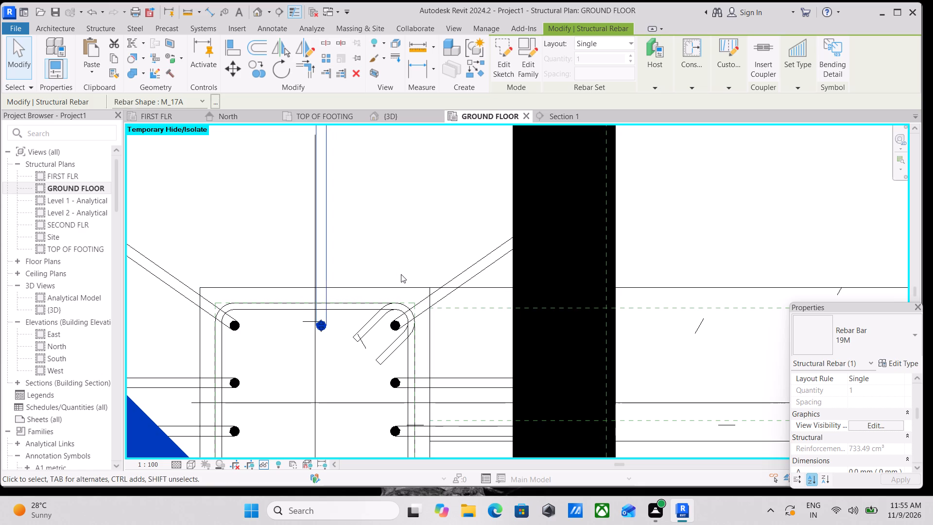
pyautogui.press('Left')
pyautogui.press('Left')
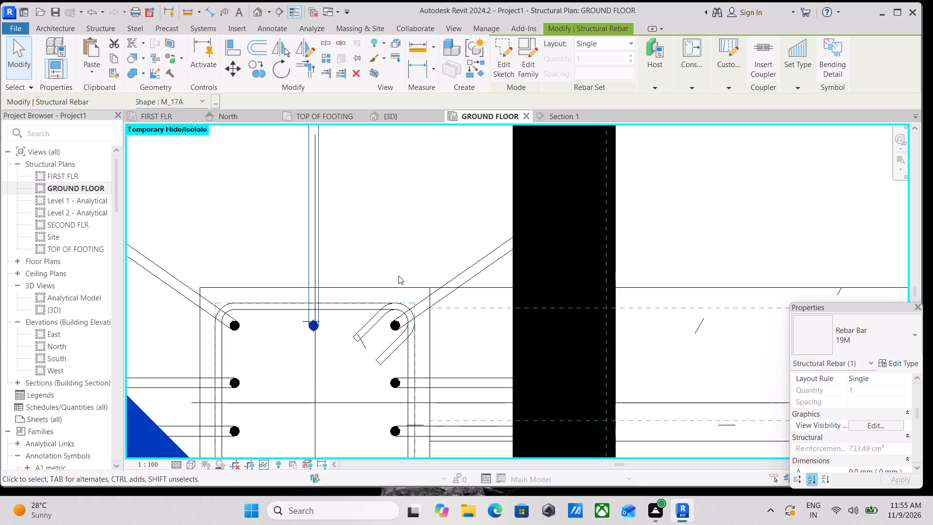
pyautogui.press('Right')
pyautogui.press('Left')
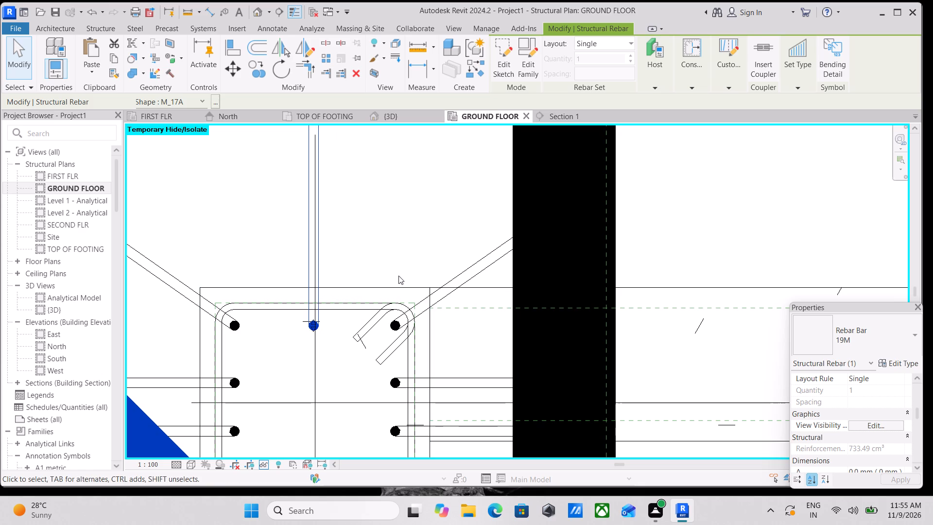
pyautogui.click(398, 276)
pyautogui.press('Right')
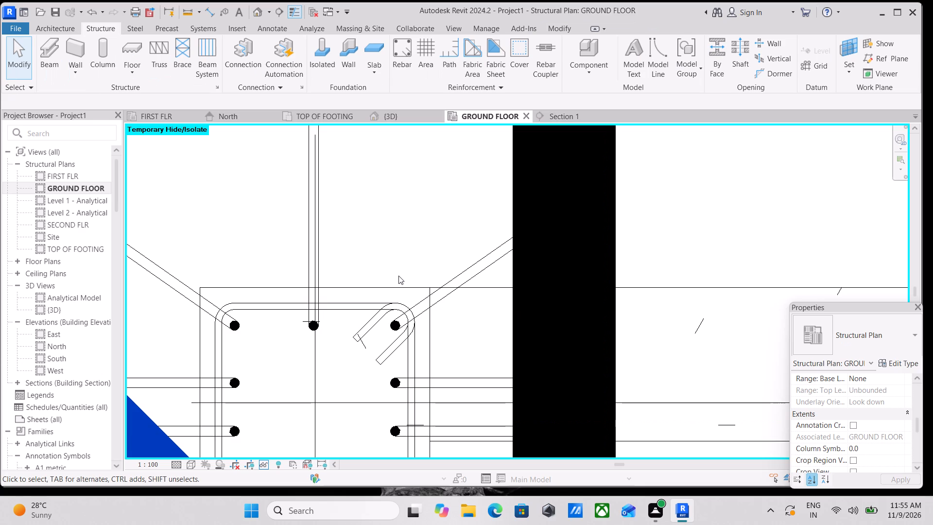
pyautogui.press('Escape')
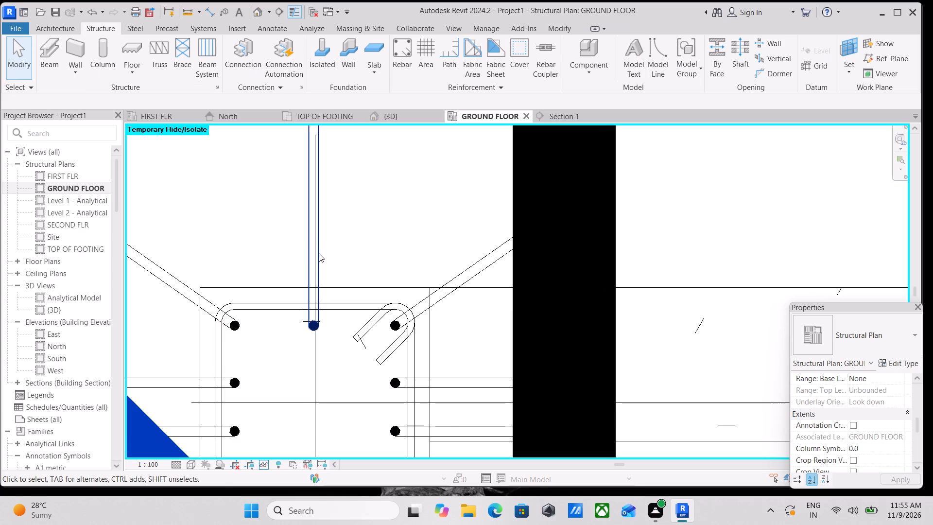
# Review the view visibility states of the middle 19M bar on the column's upper side, and deselect it.
pyautogui.click(319, 253)
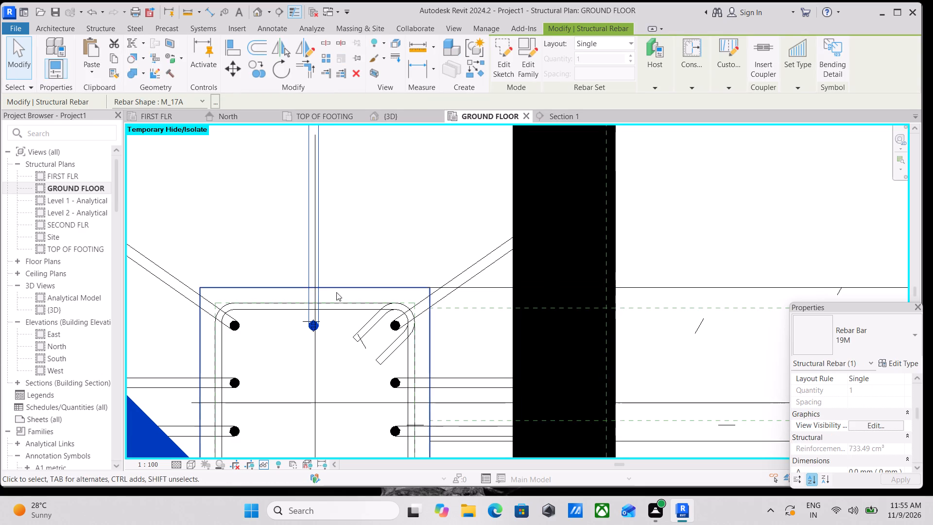
pyautogui.scroll(2, 302, 328)
pyautogui.scroll(-1, 323, 298)
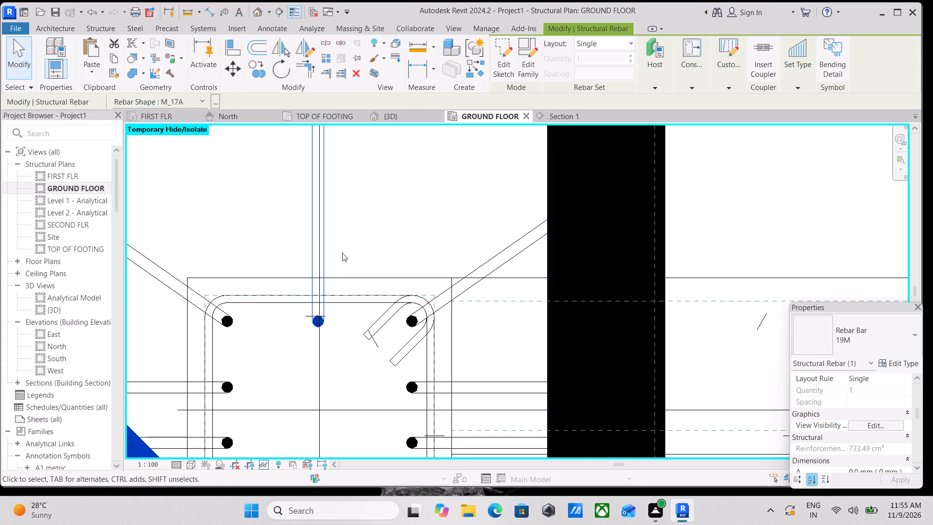
pyautogui.click(881, 421)
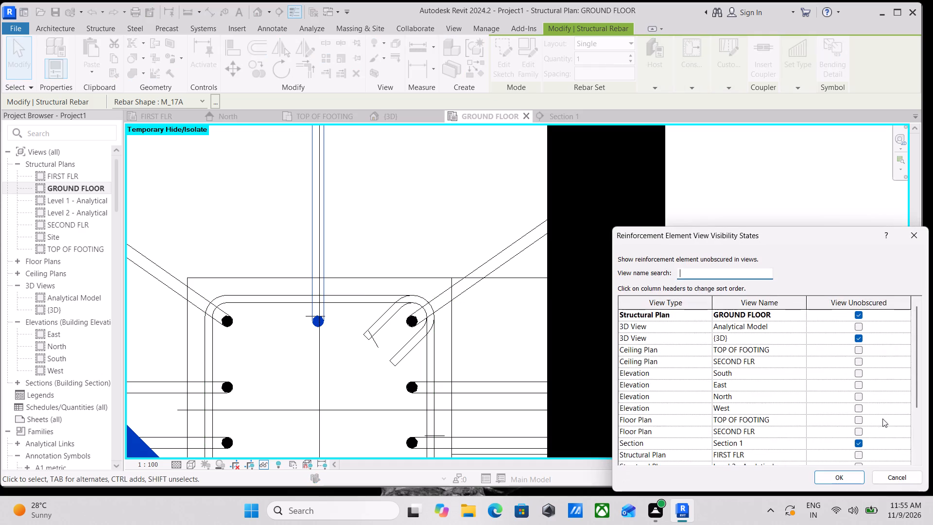
pyautogui.click(844, 473)
pyautogui.scroll(-2, 346, 315)
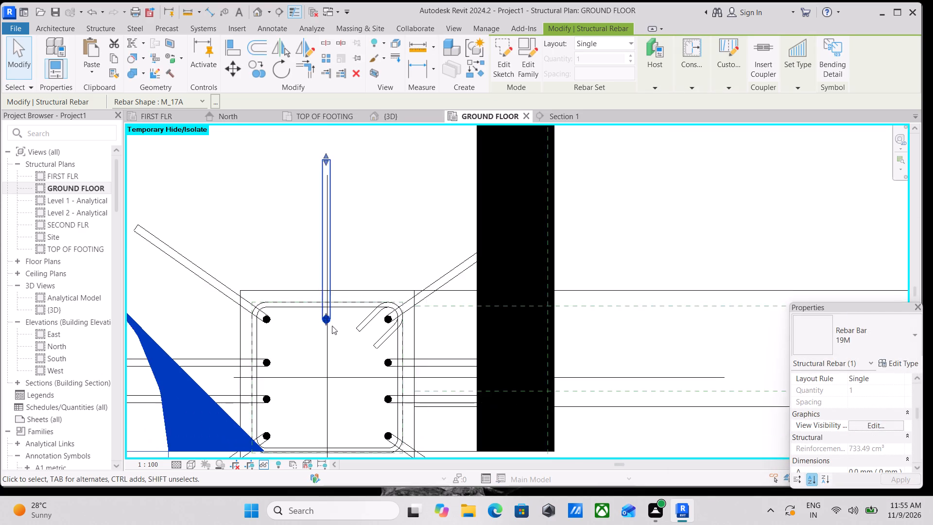
pyautogui.scroll(-3, 332, 326)
pyautogui.moveTo(313, 350); pyautogui.dragTo(319, 352, button='middle')
pyautogui.press('Escape')
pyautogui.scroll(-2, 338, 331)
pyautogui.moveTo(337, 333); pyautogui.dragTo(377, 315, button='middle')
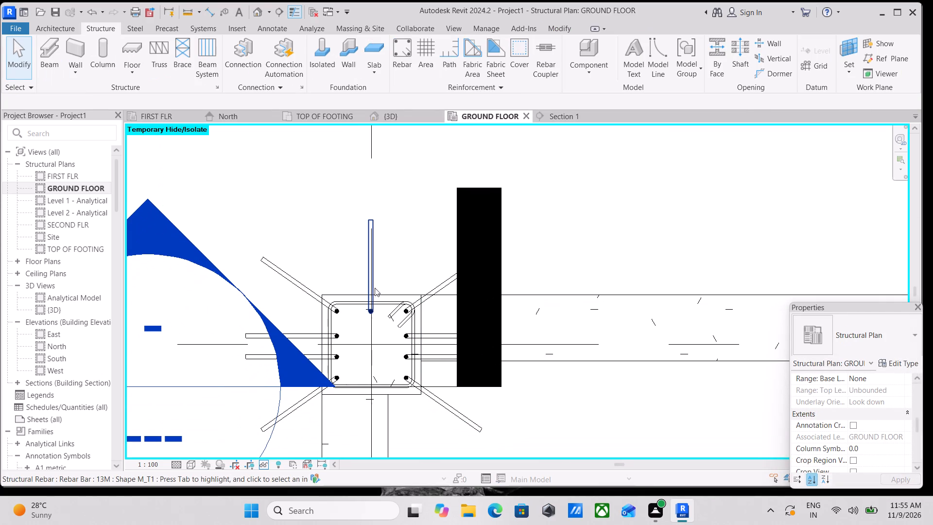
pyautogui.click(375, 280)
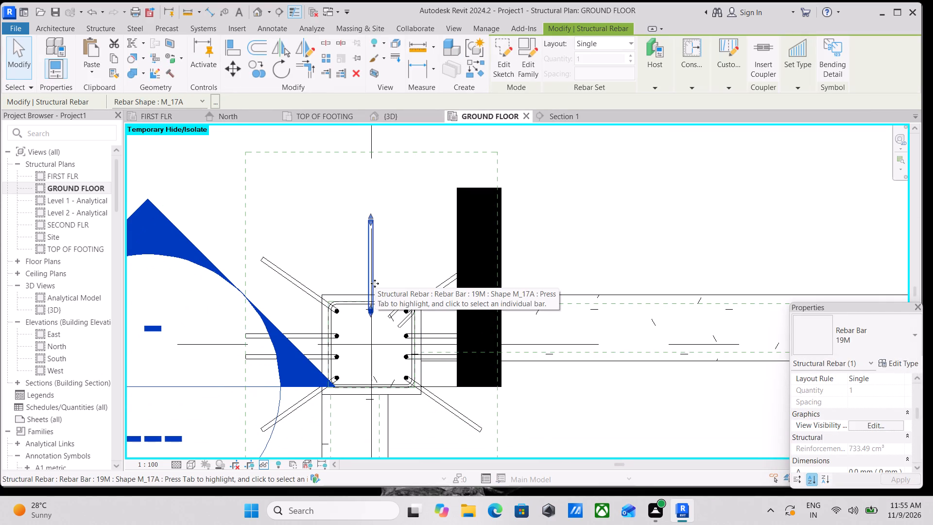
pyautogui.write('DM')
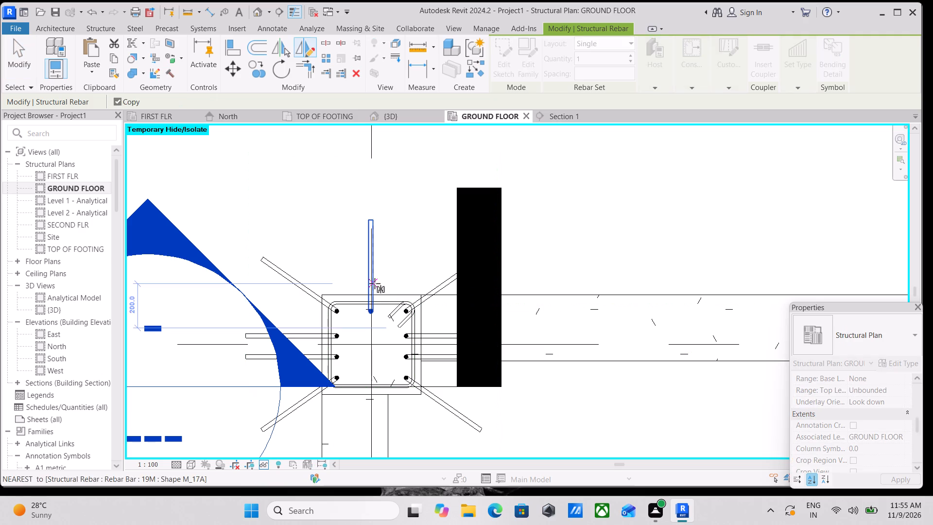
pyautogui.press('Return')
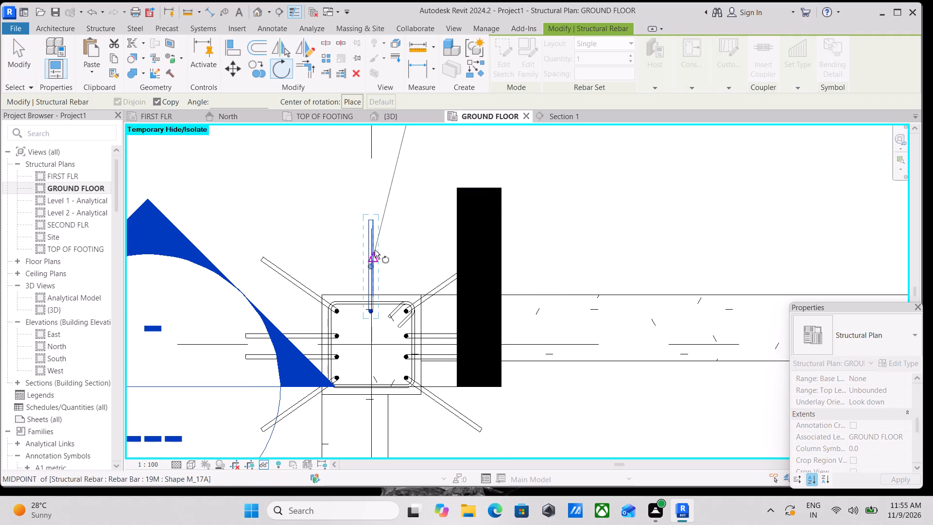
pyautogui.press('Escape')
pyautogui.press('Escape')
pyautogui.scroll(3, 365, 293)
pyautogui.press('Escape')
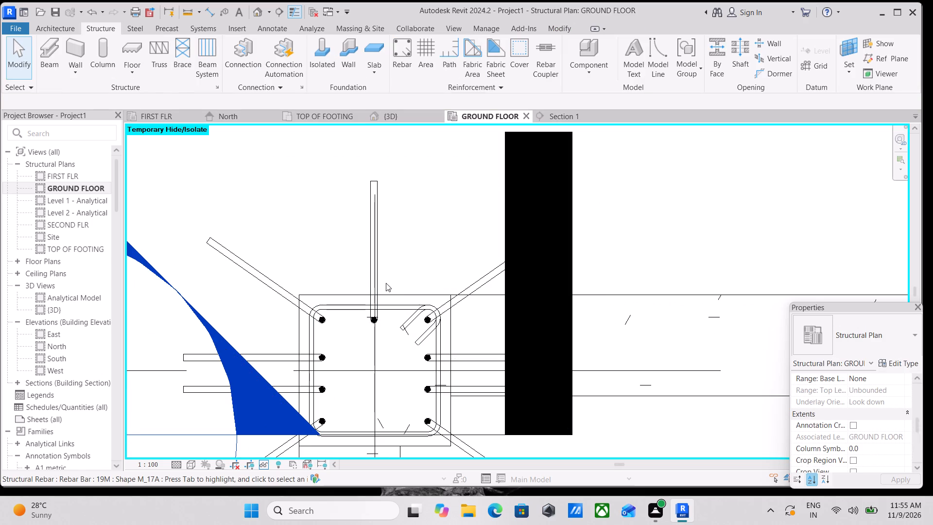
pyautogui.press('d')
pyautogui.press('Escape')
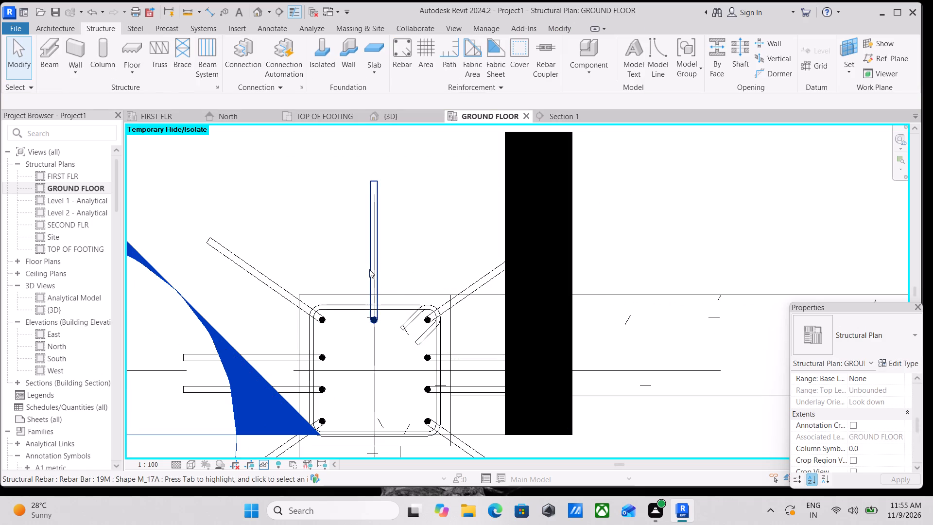
# Mirror a copy of the upper middle 19M bar about a horizontal axis drawn from the midpoint of the stirrup's right leg.
pyautogui.click(373, 259)
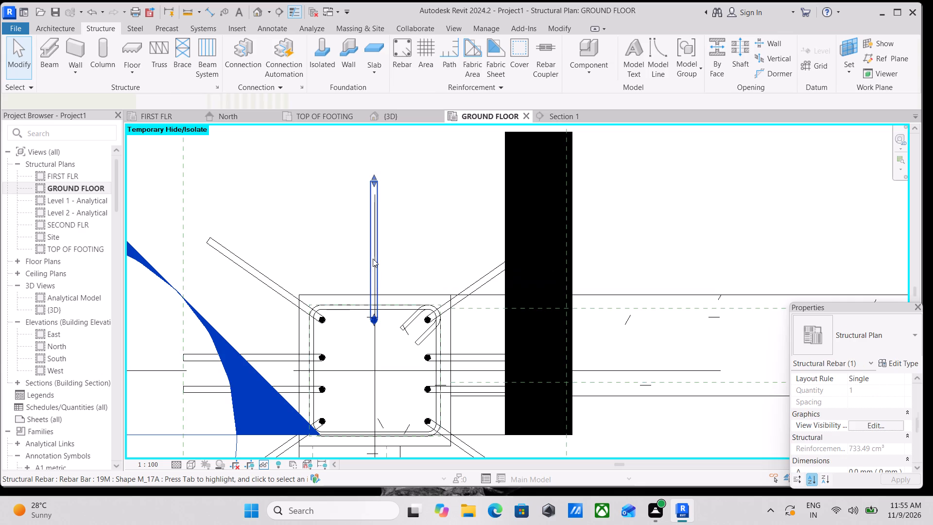
pyautogui.write('DM')
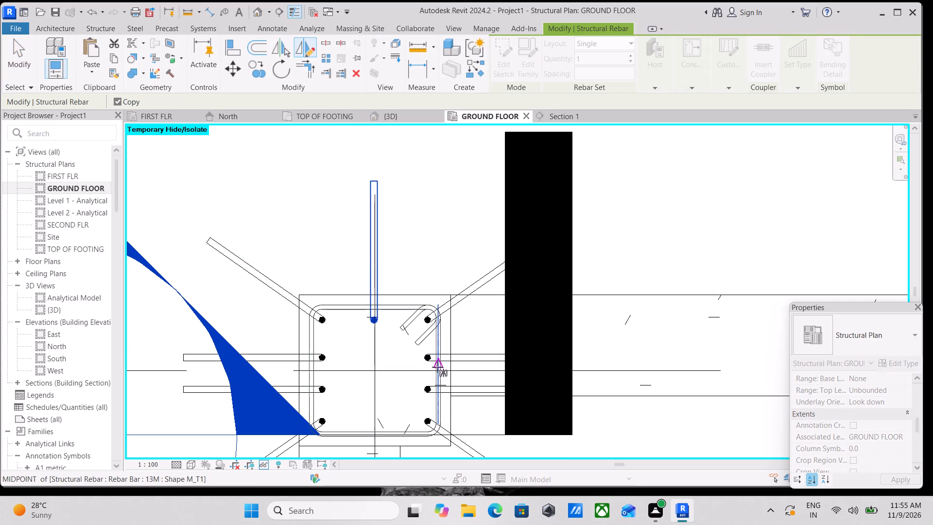
pyautogui.scroll(3, 439, 369)
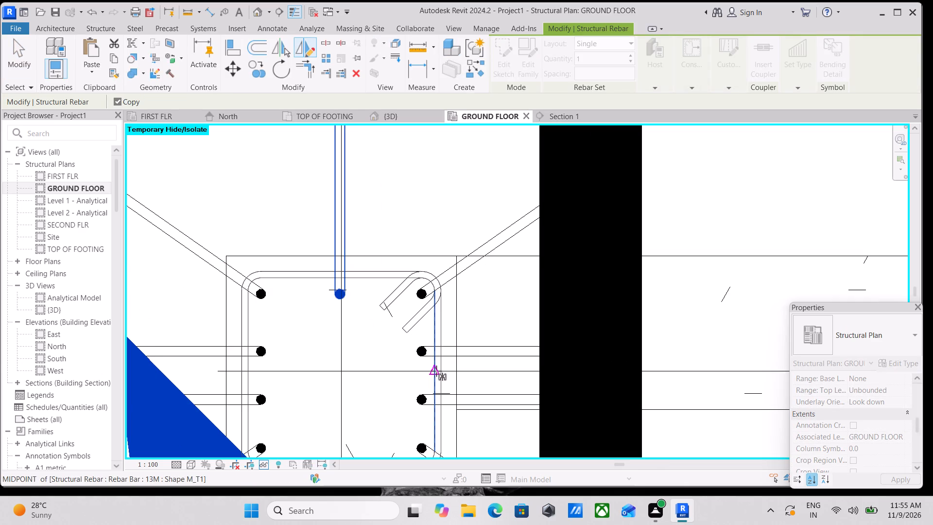
pyautogui.click(434, 370)
pyautogui.scroll(-1, 550, 371)
pyautogui.moveTo(550, 371); pyautogui.dragTo(422, 352, button='middle')
pyautogui.click(563, 352)
pyautogui.scroll(-3, 563, 352)
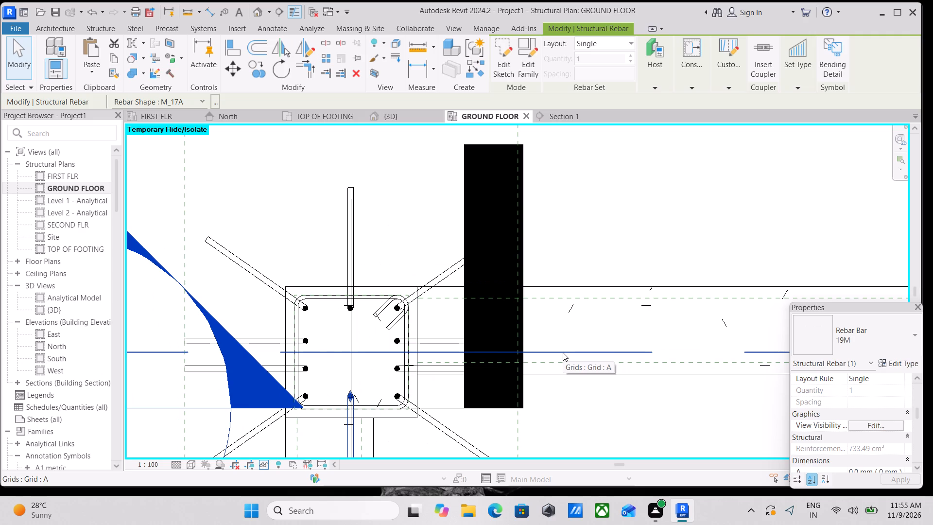
pyautogui.press('Escape')
pyautogui.press('Escape')
pyautogui.scroll(-3, 376, 365)
pyautogui.moveTo(373, 358); pyautogui.dragTo(418, 342, button='middle')
pyautogui.press('Escape')
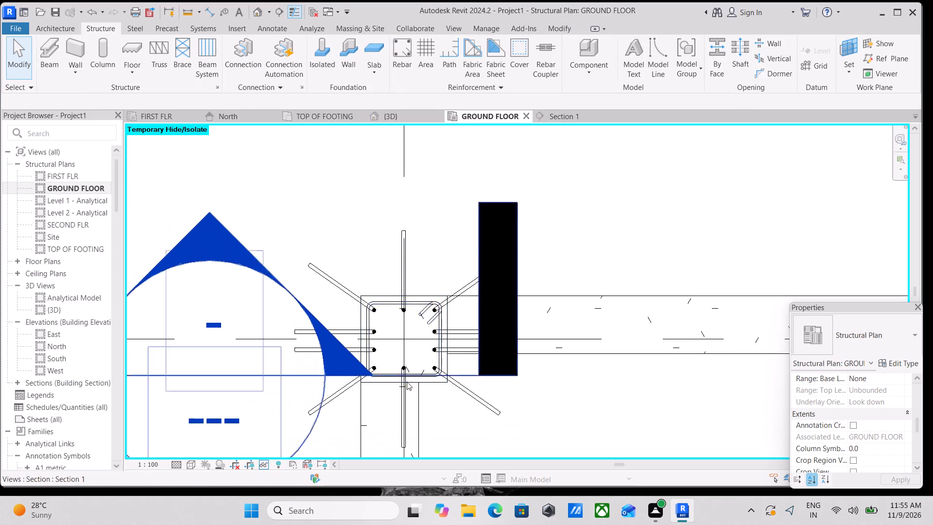
# Examine the upper and lower middle 19M bars and their bent legs around the column in plan.
pyautogui.scroll(-1, 405, 385)
pyautogui.moveTo(403, 395); pyautogui.dragTo(404, 414, button='middle')
pyautogui.scroll(2, 400, 264)
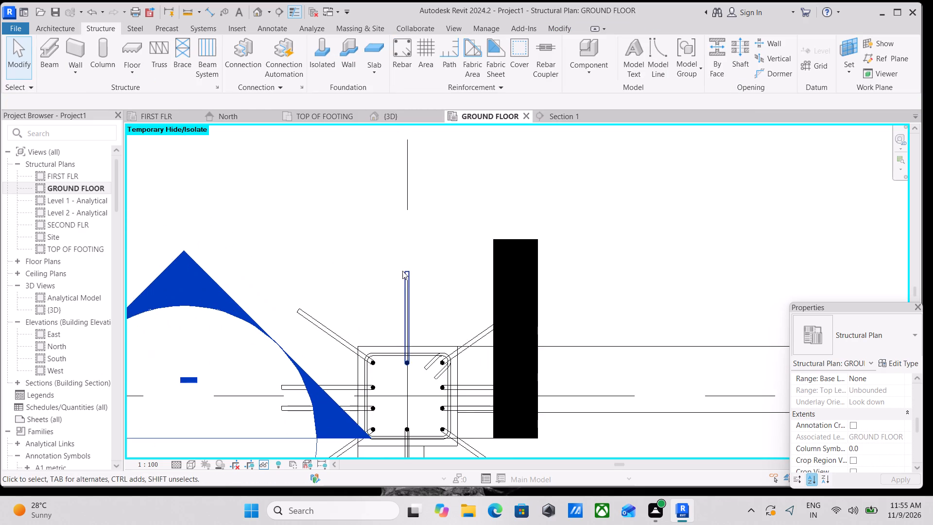
pyautogui.scroll(2, 402, 271)
pyautogui.scroll(-3, 414, 281)
pyautogui.press('Escape')
pyautogui.moveTo(407, 347); pyautogui.dragTo(429, 254, button='middle')
pyautogui.scroll(-1, 430, 254)
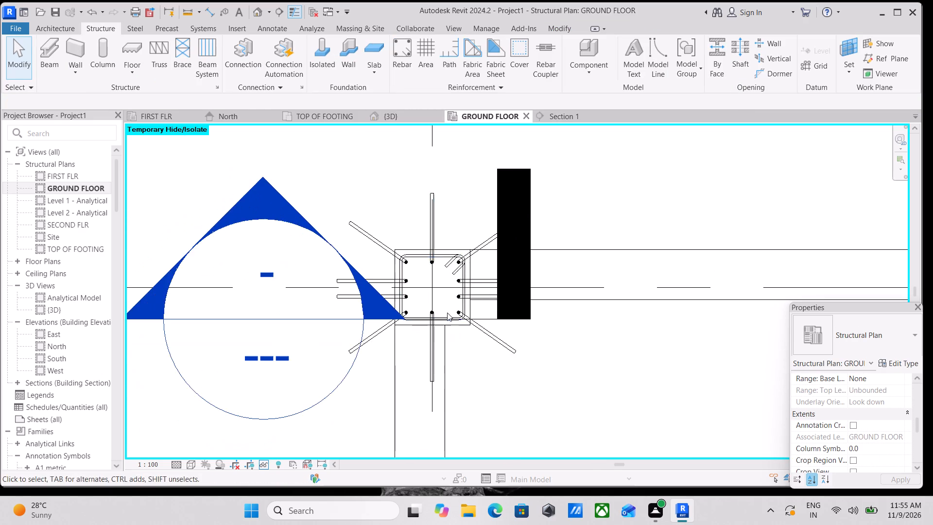
pyautogui.scroll(4, 446, 400)
pyautogui.scroll(8, 414, 375)
pyautogui.click(420, 351)
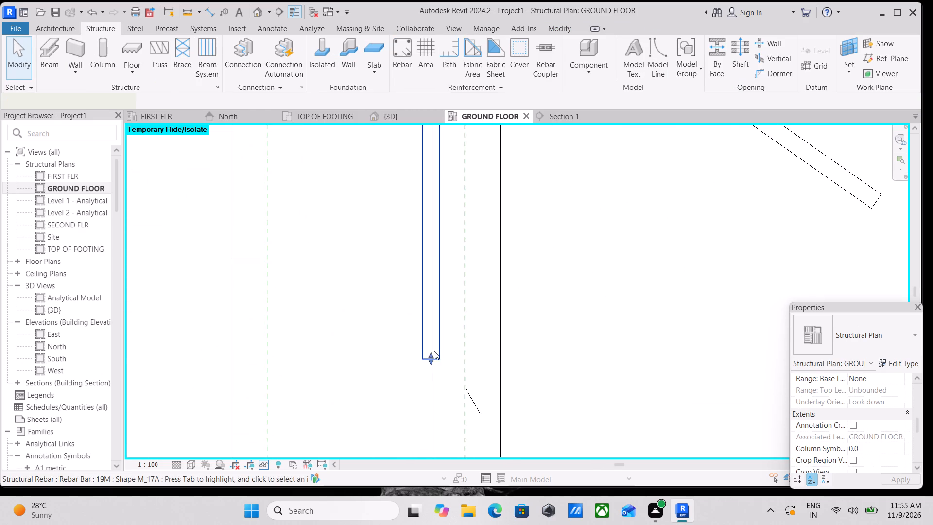
pyautogui.scroll(-4, 496, 357)
pyautogui.scroll(-6, 538, 370)
pyautogui.press('Escape')
pyautogui.moveTo(538, 370); pyautogui.dragTo(433, 411, button='middle')
pyautogui.scroll(-3, 448, 366)
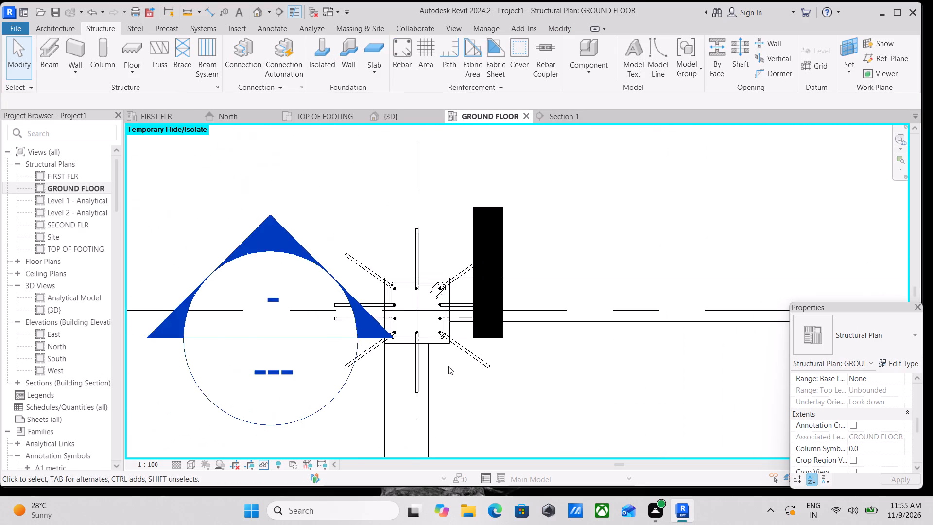
pyautogui.scroll(-2, 448, 366)
pyautogui.moveTo(448, 366); pyautogui.dragTo(445, 377, button='middle')
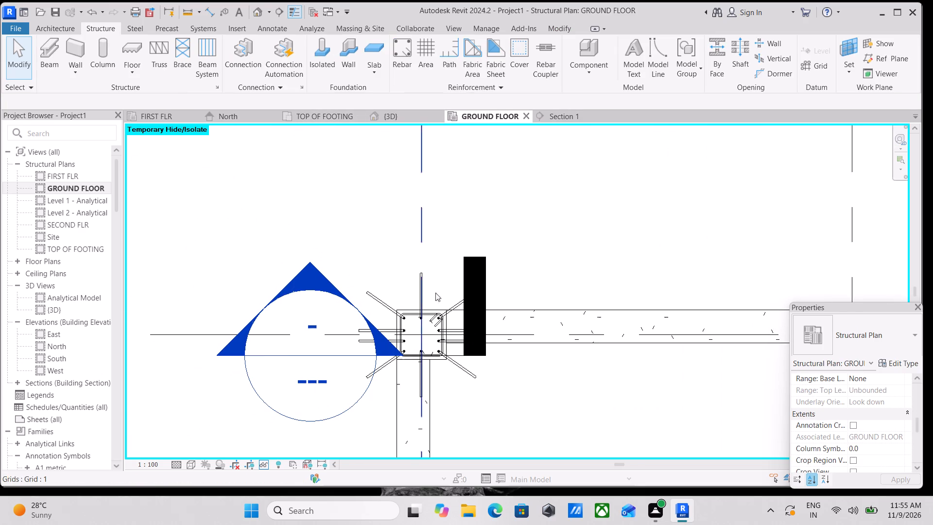
# Review the view visibility states of the column's upper and lower middle 19M bars, and deselect them.
pyautogui.scroll(14, 431, 298)
pyautogui.click(422, 275)
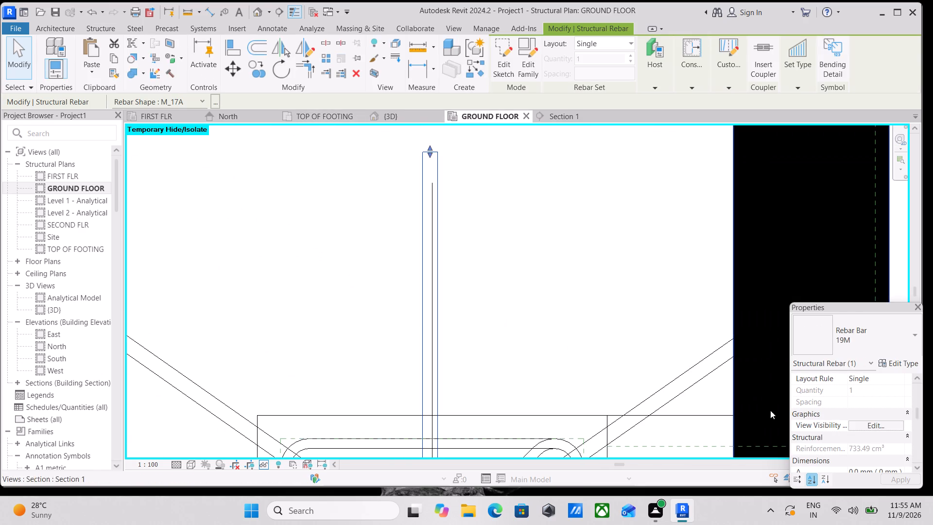
pyautogui.click(876, 423)
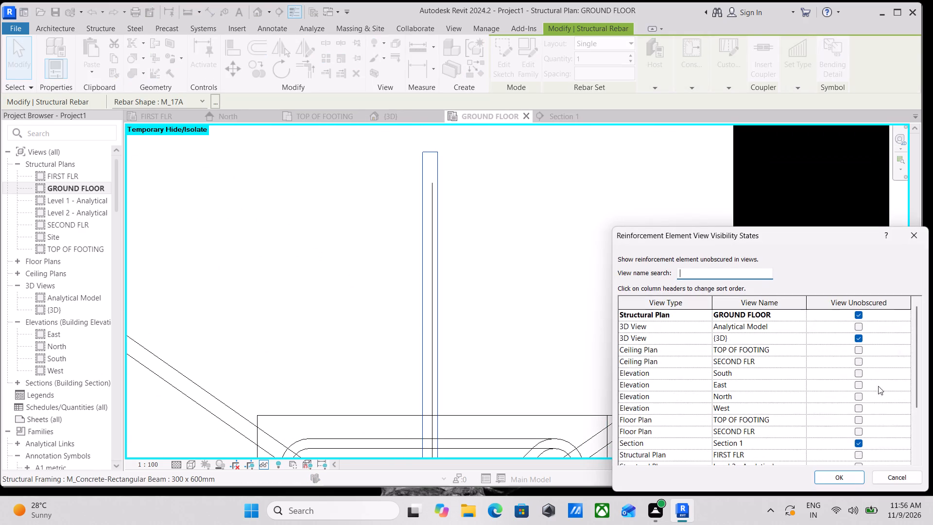
pyautogui.click(845, 473)
pyautogui.scroll(-3, 464, 351)
pyautogui.moveTo(466, 348); pyautogui.dragTo(471, 156, button='middle')
pyautogui.scroll(-3, 486, 264)
pyautogui.moveTo(483, 278); pyautogui.dragTo(501, 193, button='middle')
pyautogui.scroll(4, 490, 343)
pyautogui.press('Escape')
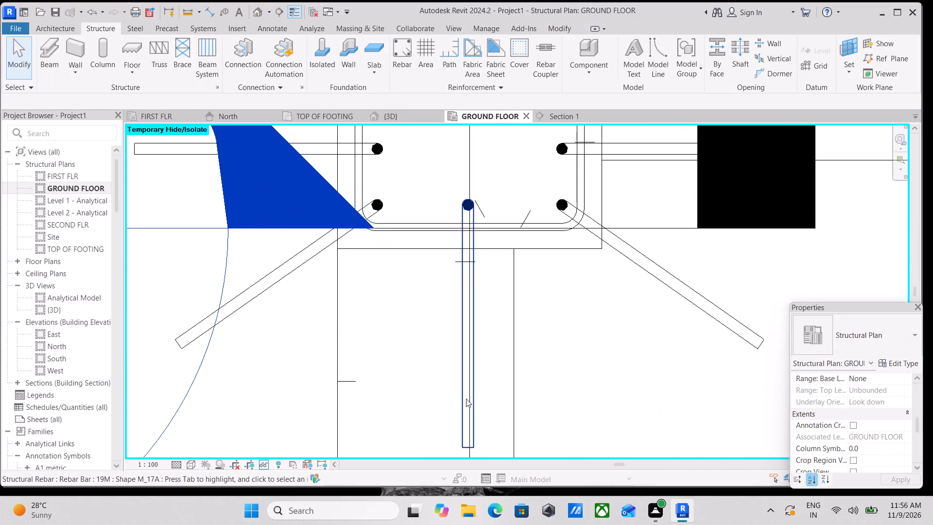
pyautogui.click(465, 398)
pyautogui.click(881, 425)
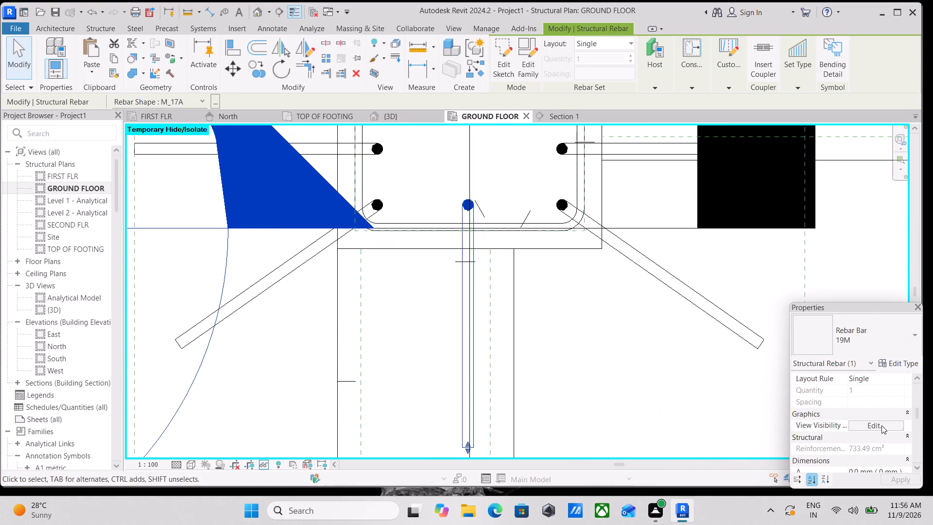
pyautogui.click(847, 475)
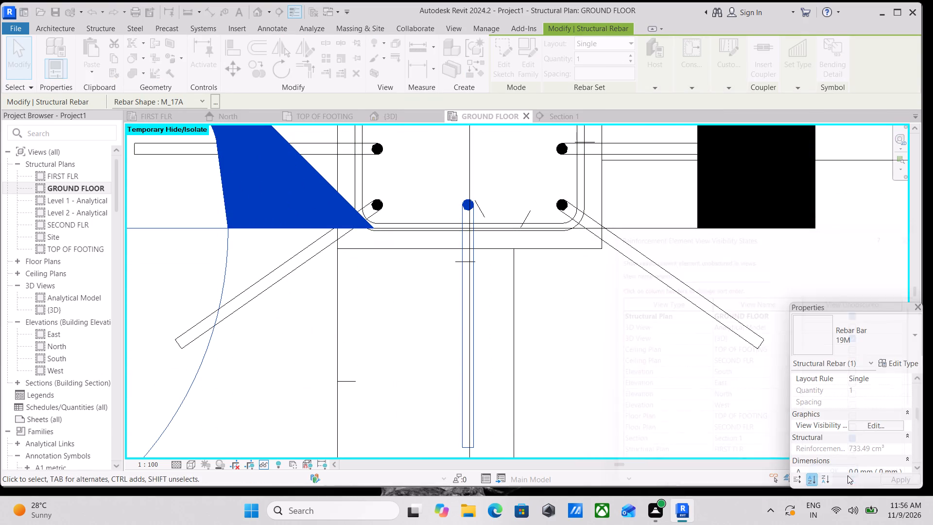
pyautogui.scroll(-8, 589, 301)
pyautogui.press('Escape')
pyautogui.scroll(-2, 589, 301)
pyautogui.press('Escape')
pyautogui.moveTo(589, 301); pyautogui.dragTo(586, 374, button='middle')
pyautogui.scroll(1, 586, 374)
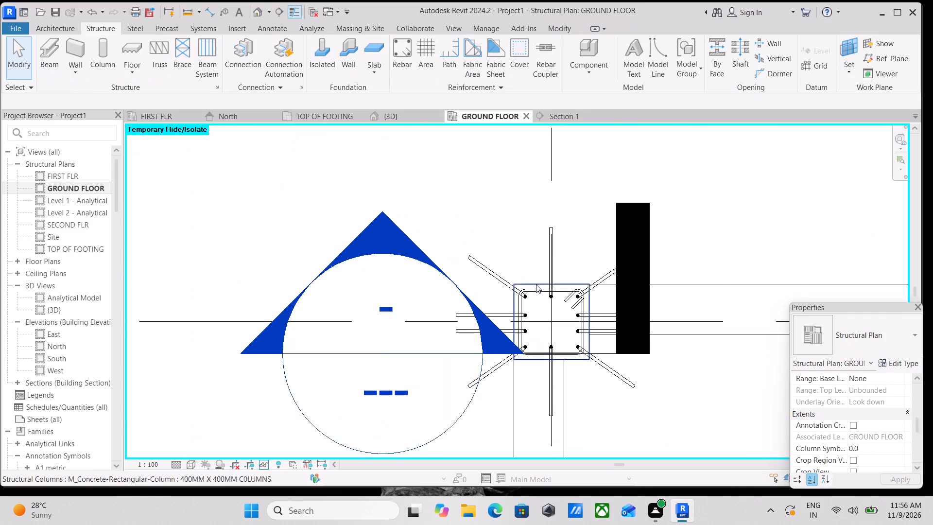
# Examine the reinforced footing and column from several sides in the {3D} view.
pyautogui.click(398, 118)
pyautogui.scroll(-5, 523, 339)
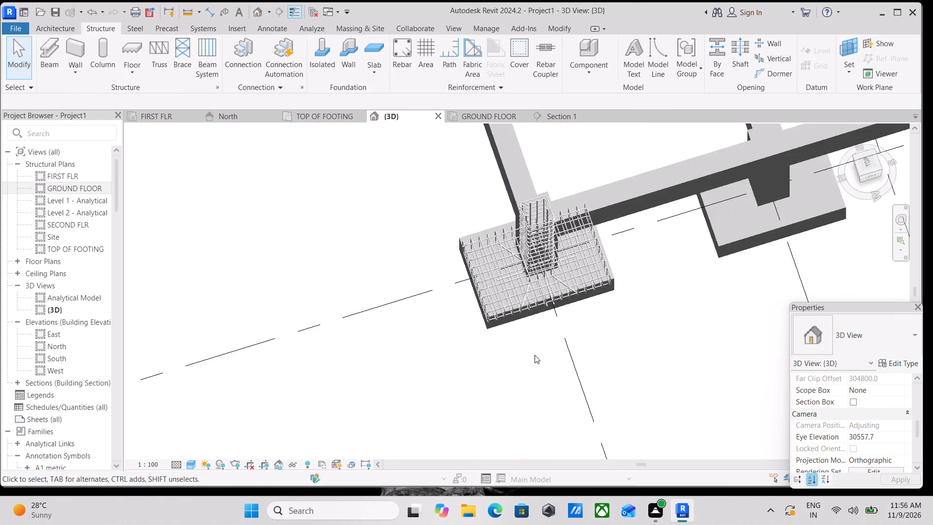
pyautogui.keyDown('shift'); pyautogui.moveTo(573, 374); pyautogui.dragTo(629, 231, button='middle'); pyautogui.keyUp('shift')
pyautogui.moveTo(681, 296); pyautogui.dragTo(621, 222, button='middle')
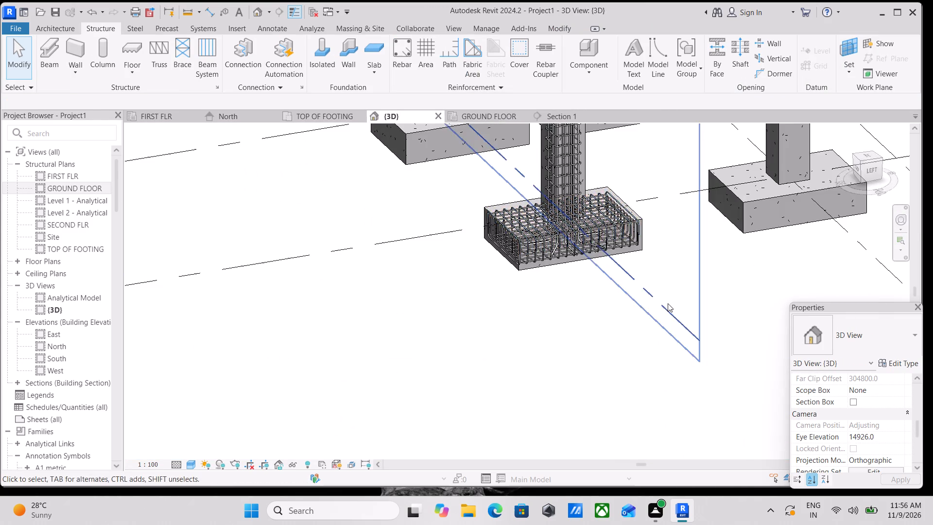
pyautogui.moveTo(667, 303); pyautogui.dragTo(549, 308, button='middle')
pyautogui.scroll(-2, 548, 298)
pyautogui.moveTo(553, 305); pyautogui.dragTo(711, 413, button='middle')
pyautogui.scroll(2, 496, 289)
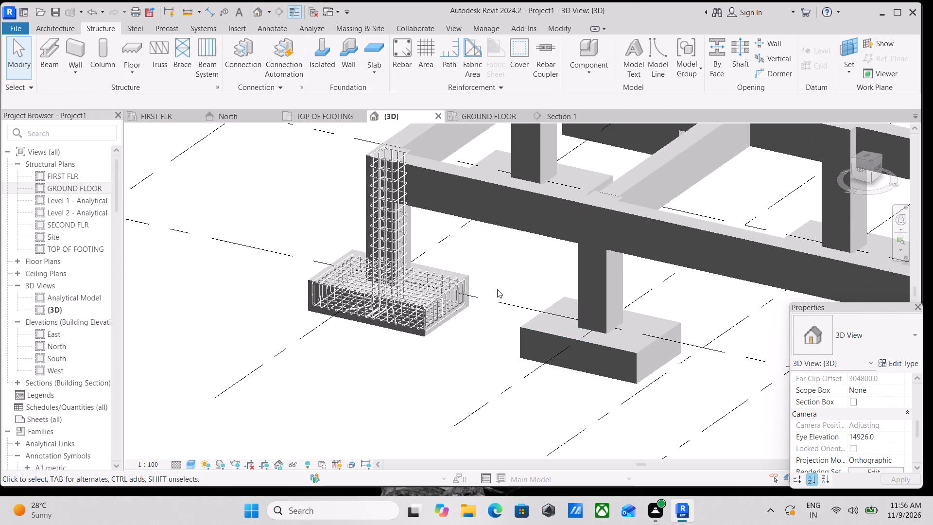
pyautogui.moveTo(498, 290); pyautogui.dragTo(498, 336, button='middle')
pyautogui.scroll(10, 498, 338)
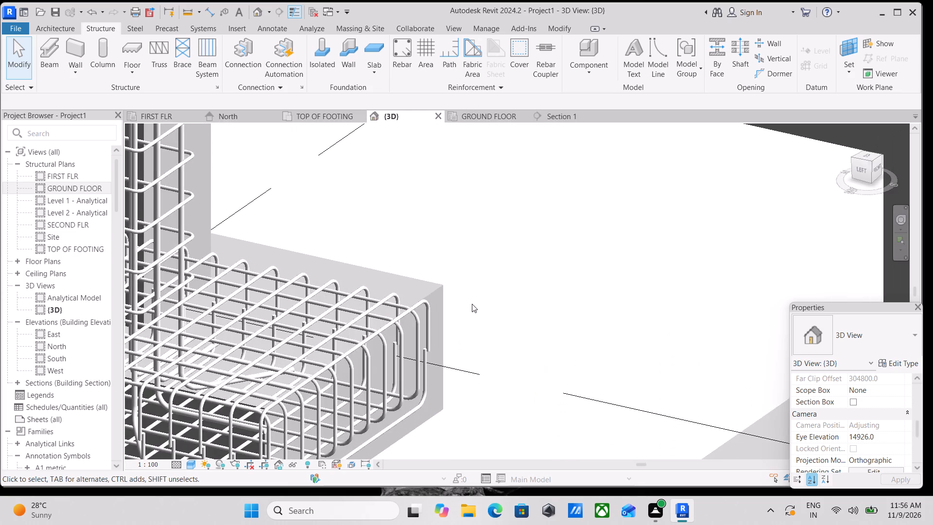
# Propagate the reinforced footing's rebar, aligned by host, to the next two 1800 x 1200 x 450mm footings along grid 1.
pyautogui.click(441, 281)
pyautogui.scroll(-6, 455, 311)
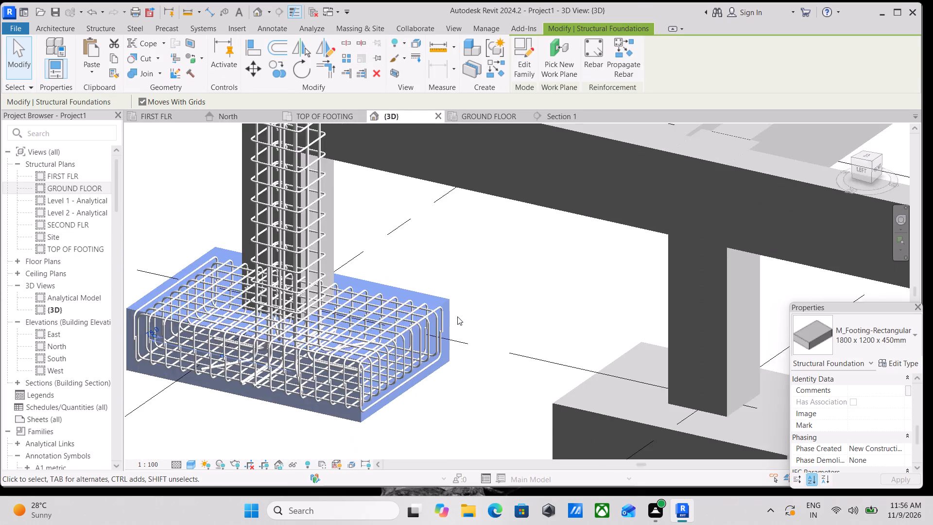
pyautogui.scroll(-2, 457, 316)
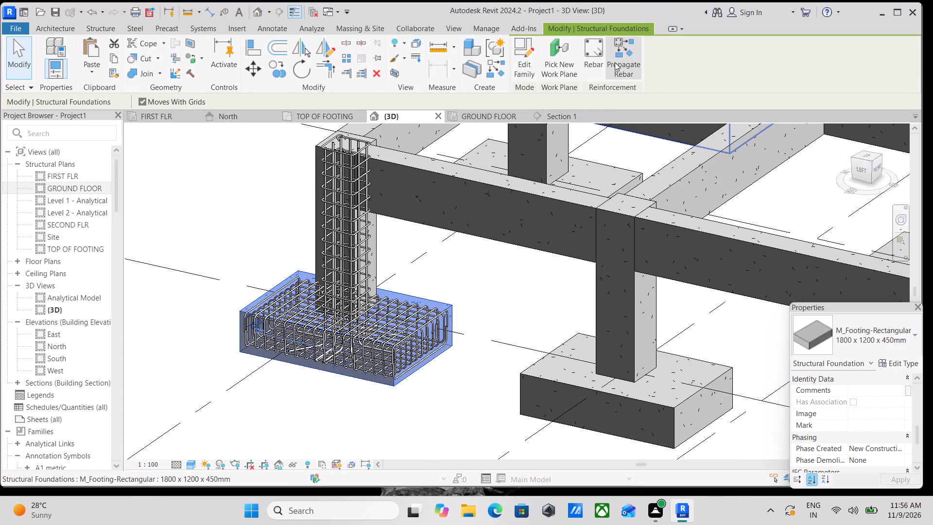
pyautogui.click(615, 62)
pyautogui.moveTo(581, 352); pyautogui.dragTo(548, 287, button='middle')
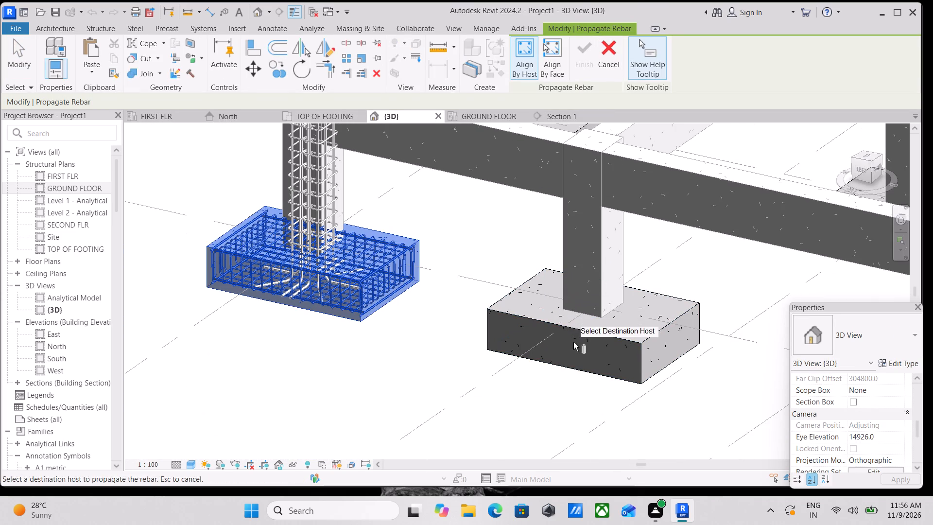
pyautogui.click(582, 334)
pyautogui.scroll(-4, 582, 334)
pyautogui.moveTo(593, 328); pyautogui.dragTo(321, 293, button='middle')
pyautogui.scroll(-1, 593, 328)
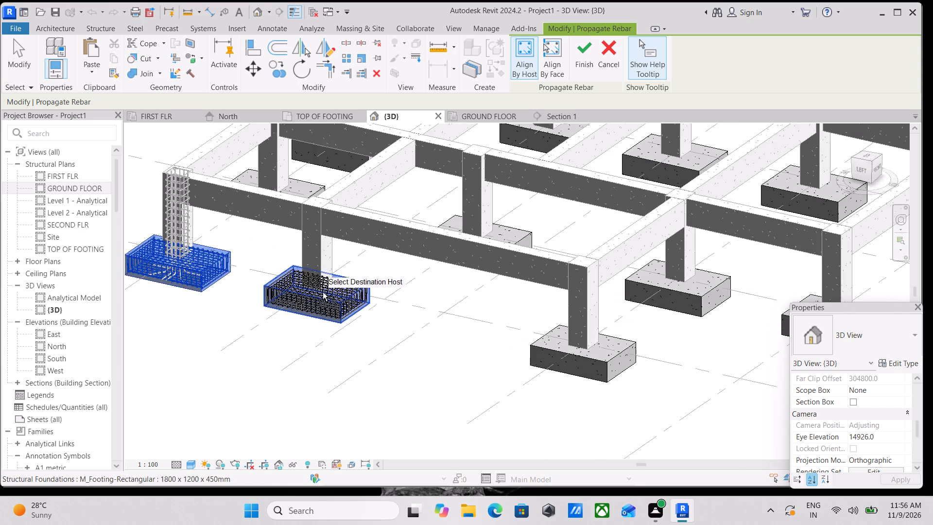
pyautogui.scroll(-2, 462, 311)
pyautogui.click(569, 345)
pyautogui.scroll(3, 633, 345)
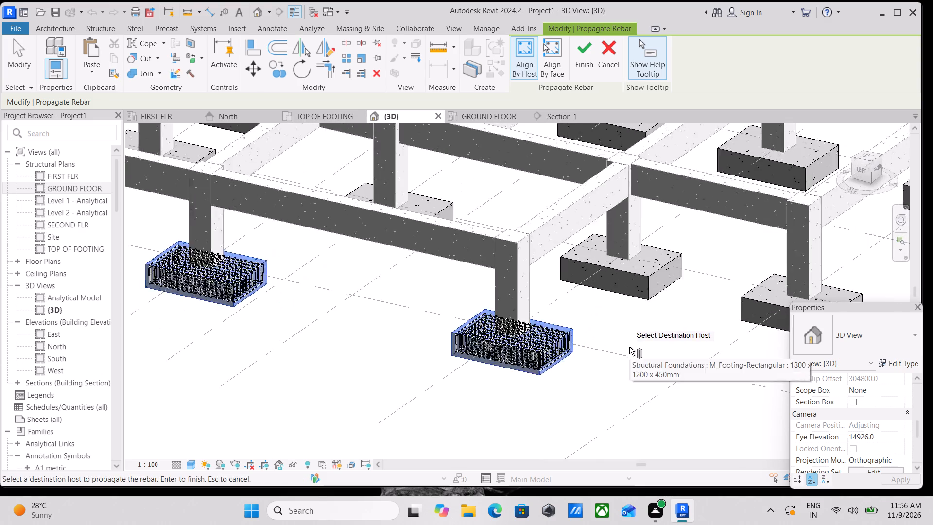
# Propagate the reinforced footing's rebar, aligned by host, to the two other 1800 x 1200 x 450mm footings along grid A.
pyautogui.scroll(-7, 629, 347)
pyautogui.keyDown('shift'); pyautogui.moveTo(632, 361); pyautogui.dragTo(562, 313, button='middle'); pyautogui.keyUp('shift')
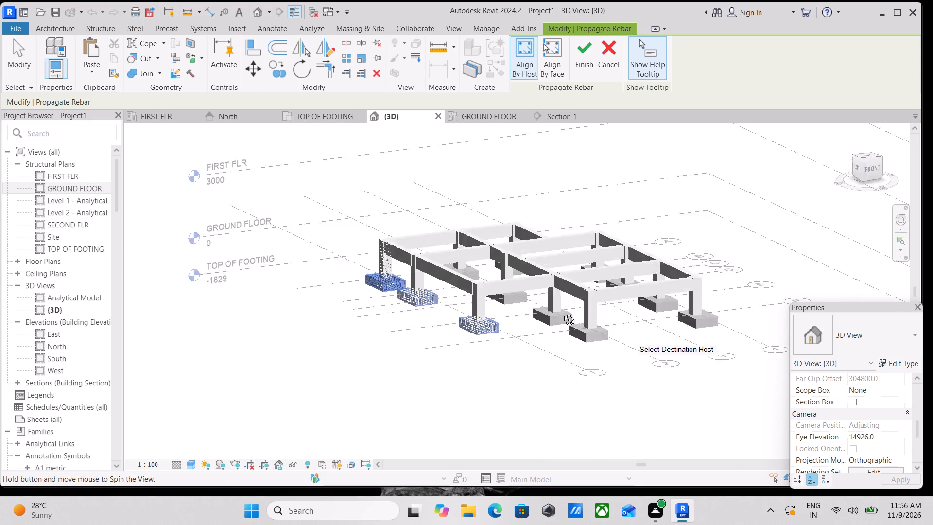
pyautogui.keyDown('shift'); pyautogui.moveTo(562, 313); pyautogui.dragTo(548, 306, button='middle'); pyautogui.keyUp('shift')
pyautogui.keyDown('shift'); pyautogui.moveTo(550, 321); pyautogui.dragTo(705, 451, button='middle'); pyautogui.keyUp('shift')
pyautogui.keyDown('shift'); pyautogui.moveTo(568, 380); pyautogui.dragTo(699, 358, button='middle'); pyautogui.keyUp('shift')
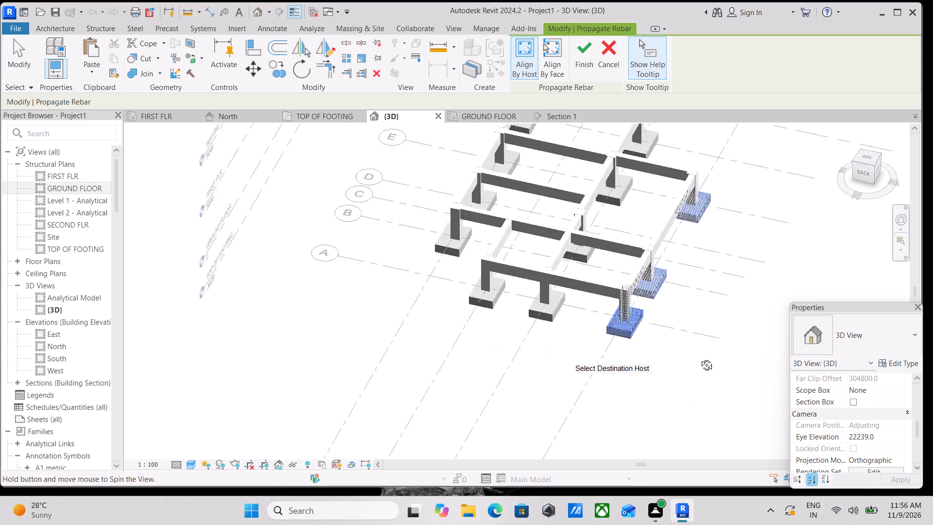
pyautogui.keyDown('shift'); pyautogui.moveTo(699, 358); pyautogui.dragTo(705, 353, button='middle'); pyautogui.keyUp('shift')
pyautogui.scroll(6, 572, 318)
pyautogui.click(570, 302)
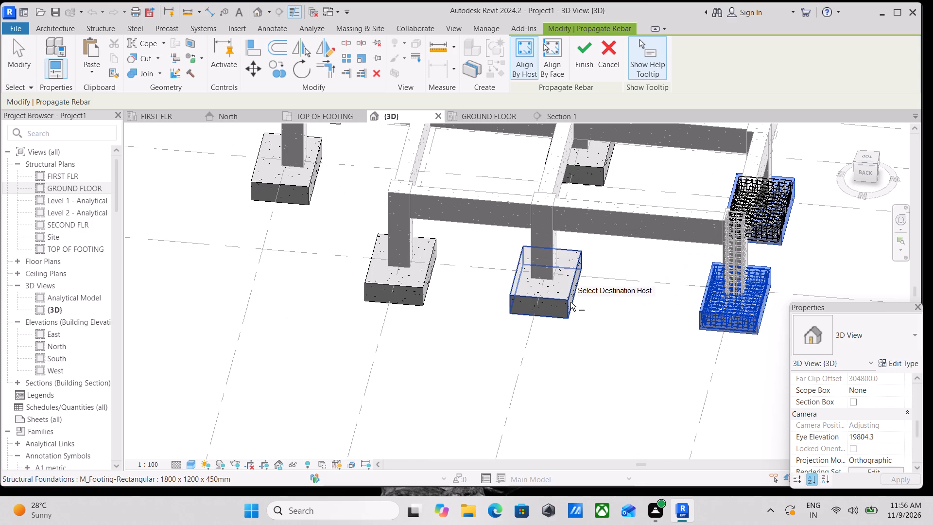
pyautogui.scroll(2, 405, 305)
pyautogui.click(425, 287)
# Extend the footing rebar propagation to the remaining three 1800 x 1200 x 450mm footings along grid 2.
pyautogui.scroll(-3, 425, 287)
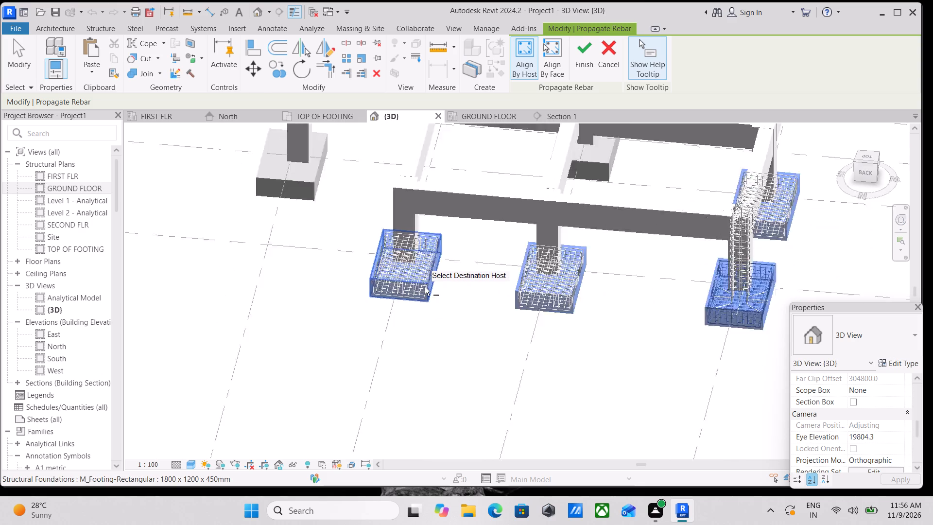
pyautogui.scroll(-1, 425, 287)
pyautogui.moveTo(425, 287); pyautogui.dragTo(399, 430, button='middle')
pyautogui.scroll(7, 503, 335)
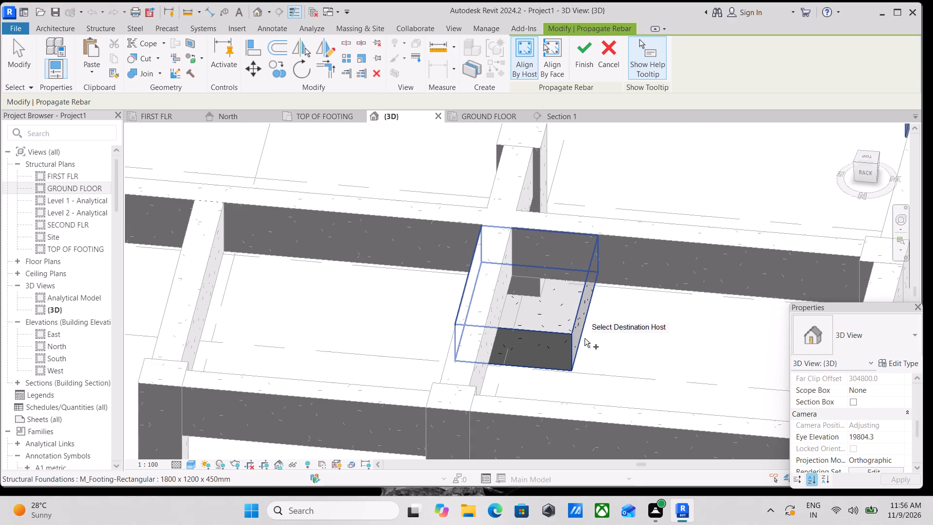
pyautogui.click(581, 336)
pyautogui.scroll(-6, 574, 332)
pyautogui.moveTo(573, 332); pyautogui.dragTo(542, 404, button='middle')
pyautogui.moveTo(559, 320); pyautogui.dragTo(546, 393, button='middle')
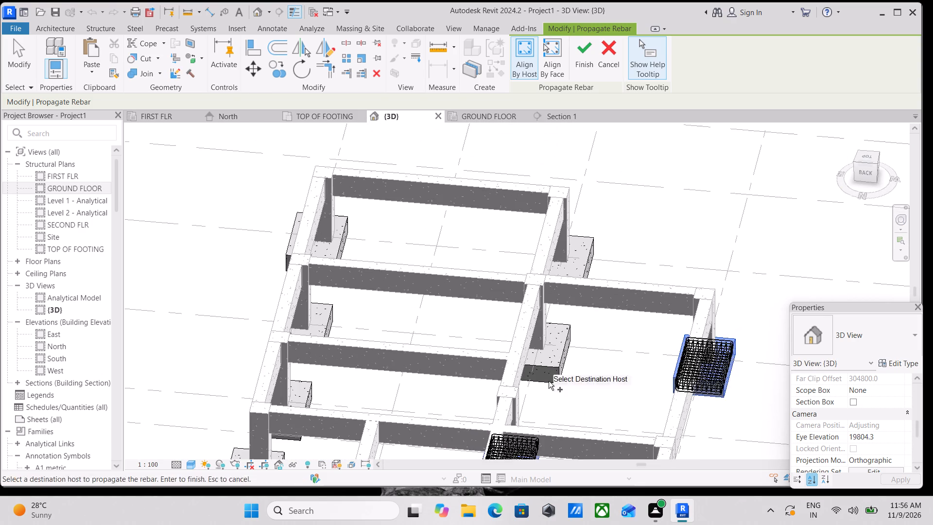
pyautogui.scroll(3, 553, 360)
pyautogui.click(560, 367)
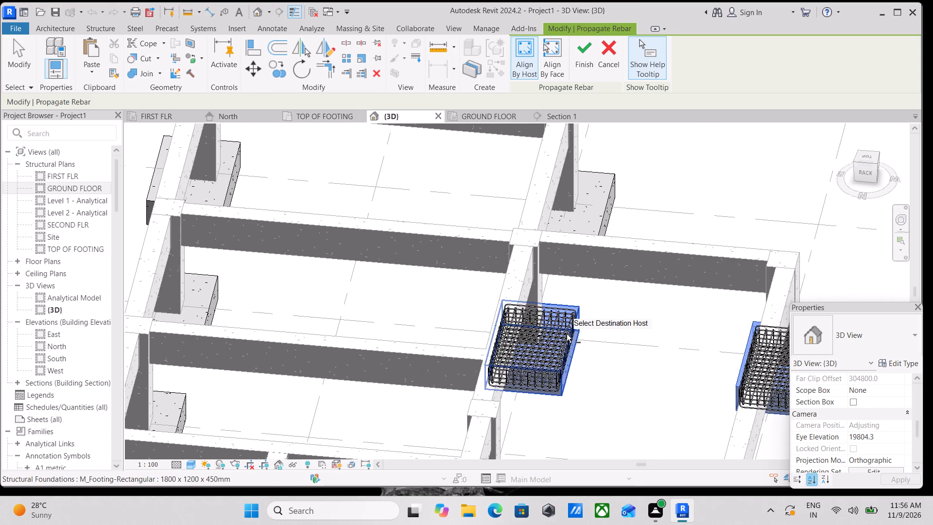
pyautogui.moveTo(567, 334); pyautogui.dragTo(551, 433, button='middle')
pyautogui.scroll(-1, 567, 334)
pyautogui.click(583, 318)
# Add the four footings along grid 4 as destinations, at grids F, E, D and B, and finish the footing rebar propagation.
pyautogui.moveTo(281, 302); pyautogui.dragTo(408, 304, button='middle')
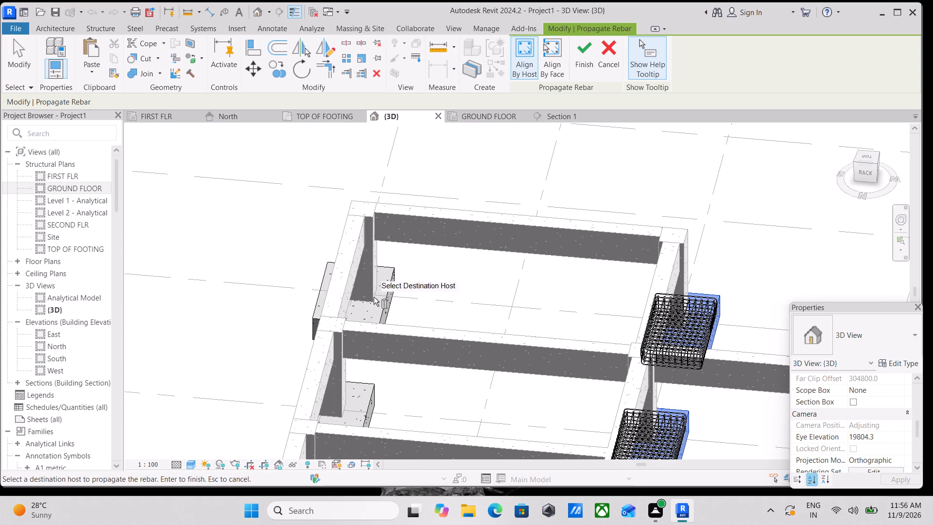
pyautogui.click(389, 306)
pyautogui.scroll(-1, 389, 306)
pyautogui.moveTo(389, 306); pyautogui.dragTo(448, 255, button='middle')
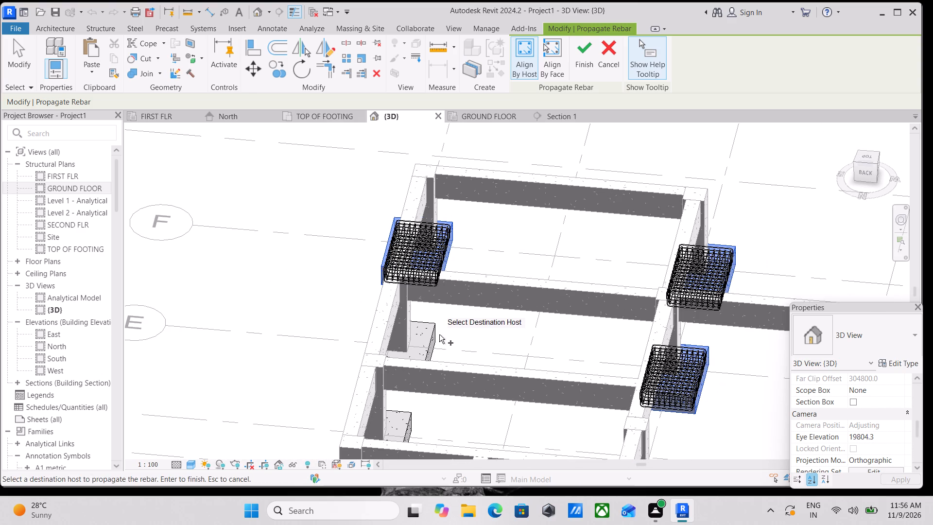
pyautogui.click(436, 336)
pyautogui.moveTo(435, 381); pyautogui.dragTo(456, 352, button='middle')
pyautogui.click(432, 390)
pyautogui.scroll(-3, 433, 390)
pyautogui.moveTo(433, 390); pyautogui.dragTo(442, 265, button='middle')
pyautogui.scroll(2, 471, 368)
pyautogui.click(380, 337)
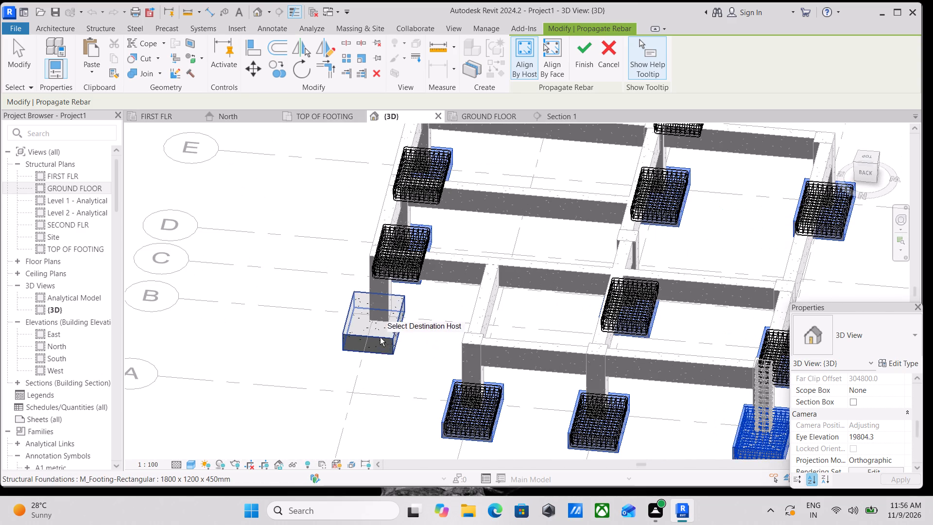
pyautogui.scroll(-5, 387, 337)
pyautogui.scroll(-2, 472, 399)
pyautogui.scroll(1, 445, 383)
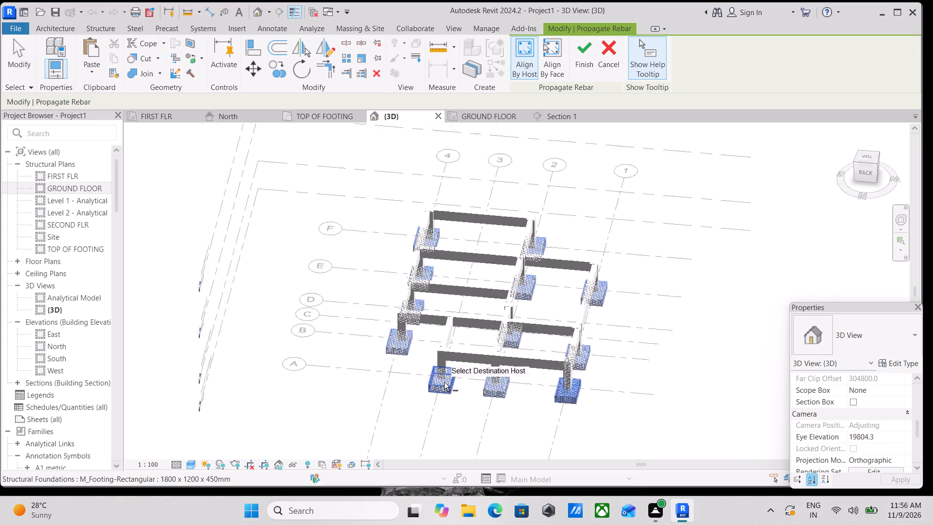
pyautogui.scroll(6, 444, 382)
pyautogui.moveTo(457, 348); pyautogui.dragTo(427, 430, button='middle')
pyautogui.scroll(1, 333, 323)
pyautogui.scroll(-2, 424, 298)
pyautogui.moveTo(424, 298); pyautogui.dragTo(408, 362, button='middle')
pyautogui.click(579, 53)
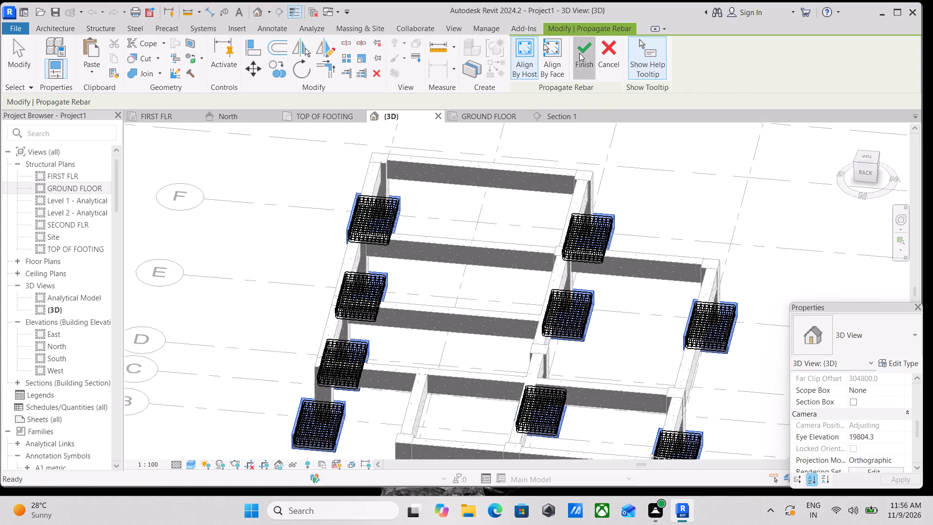
pyautogui.scroll(-3, 573, 377)
pyautogui.scroll(-1, 537, 451)
pyautogui.press('Escape')
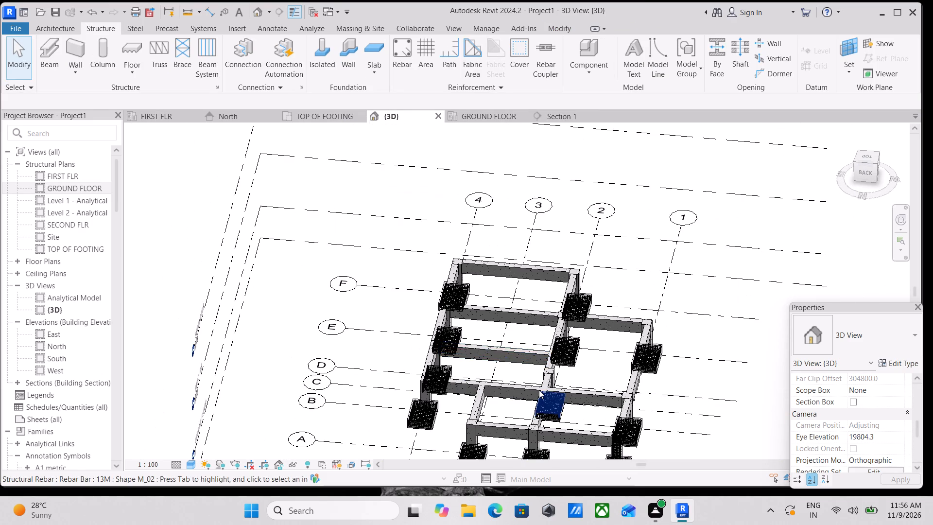
# Examine the propagated rebar in all the footings from several sides, and compare it with the reinforced corner footing and column.
pyautogui.scroll(2, 539, 390)
pyautogui.moveTo(539, 390); pyautogui.dragTo(499, 248, button='middle')
pyautogui.keyDown('shift'); pyautogui.moveTo(579, 332); pyautogui.dragTo(478, 206, button='middle'); pyautogui.keyUp('shift')
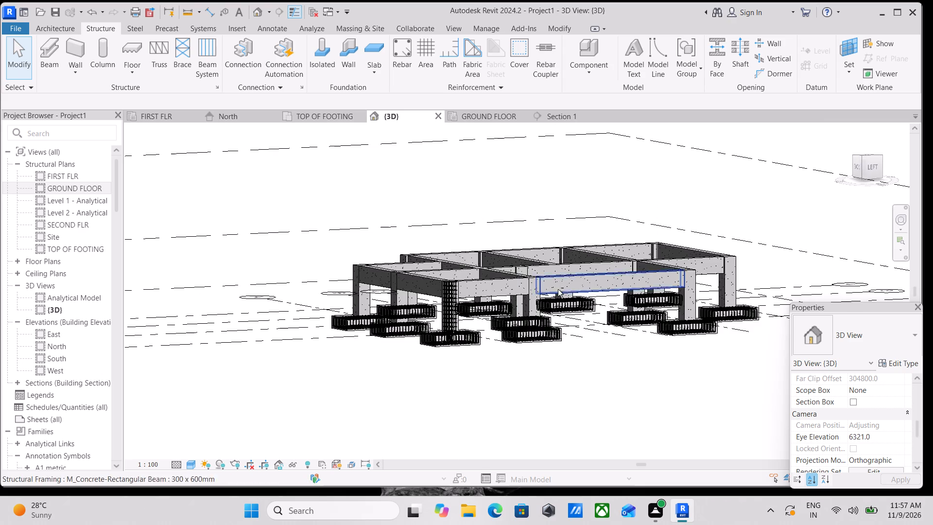
pyautogui.keyDown('shift'); pyautogui.moveTo(558, 289); pyautogui.dragTo(494, 411, button='middle'); pyautogui.keyUp('shift')
pyautogui.moveTo(494, 411); pyautogui.dragTo(395, 301, button='middle')
pyautogui.scroll(-2, 374, 315)
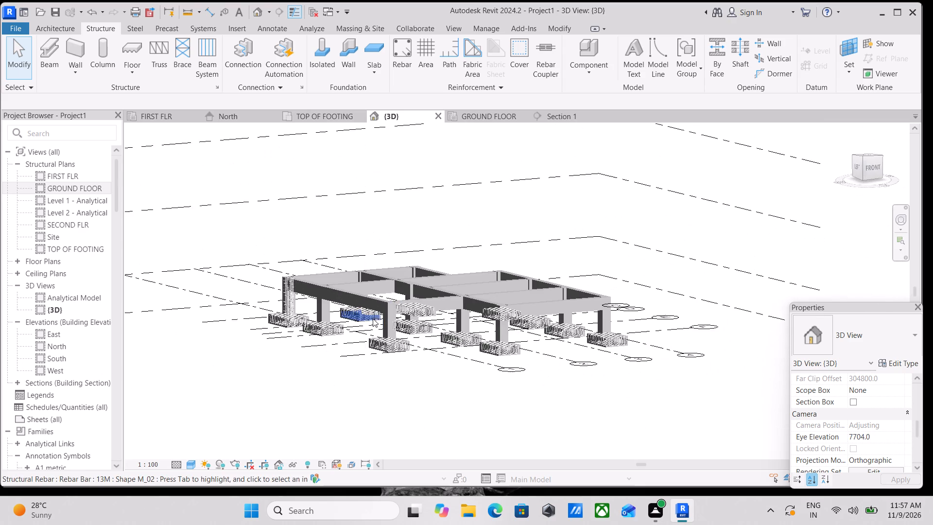
pyautogui.keyDown('shift'); pyautogui.moveTo(369, 330); pyautogui.dragTo(432, 441, button='middle'); pyautogui.keyUp('shift')
pyautogui.scroll(3, 369, 354)
pyautogui.scroll(3, 294, 314)
pyautogui.moveTo(345, 322); pyautogui.dragTo(484, 323, button='middle')
pyautogui.scroll(2, 484, 324)
pyautogui.scroll(-1, 630, 367)
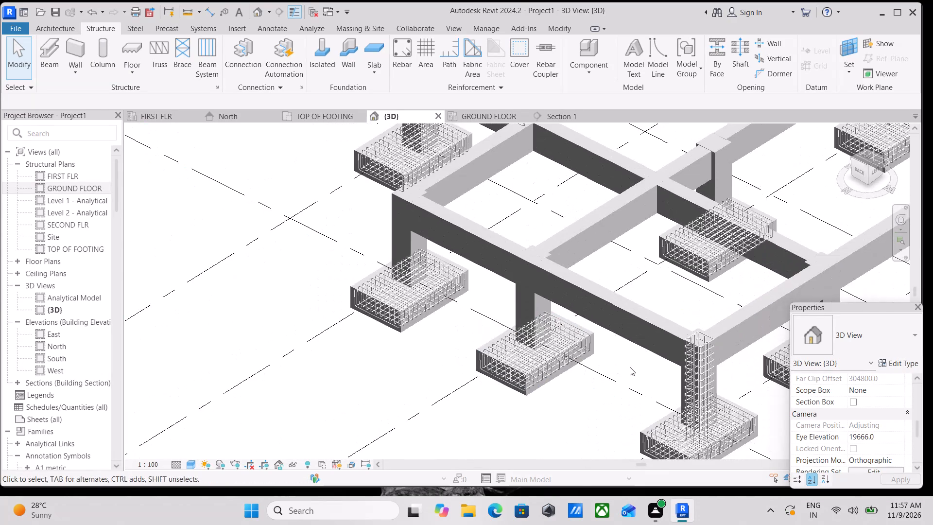
pyautogui.scroll(-3, 630, 367)
pyautogui.keyDown('shift'); pyautogui.moveTo(629, 367); pyautogui.dragTo(552, 406, button='middle'); pyautogui.keyUp('shift')
pyautogui.keyDown('shift'); pyautogui.moveTo(580, 396); pyautogui.dragTo(469, 404, button='middle'); pyautogui.keyUp('shift')
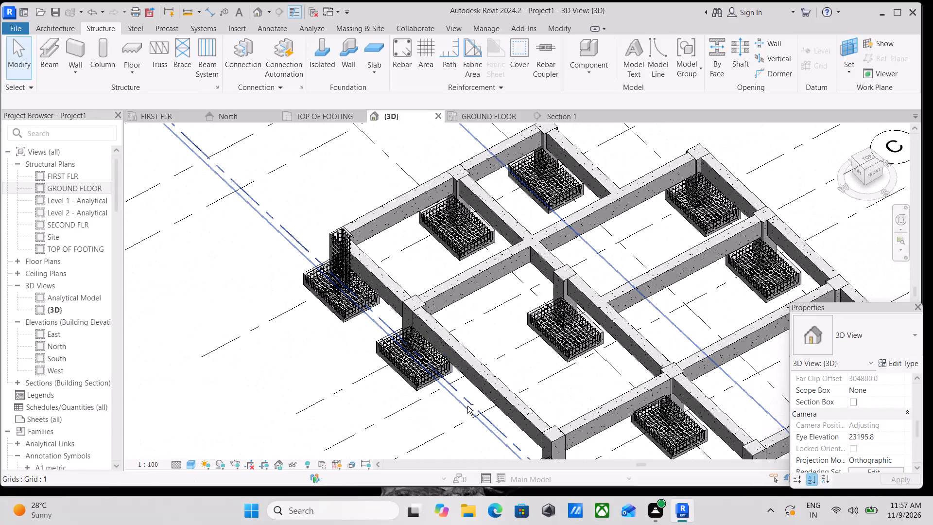
pyautogui.scroll(8, 429, 346)
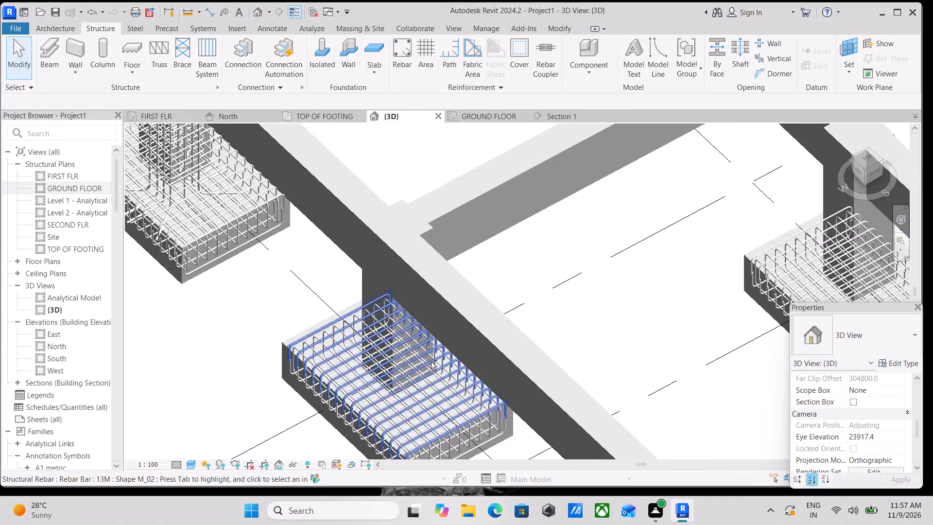
pyautogui.keyDown('shift'); pyautogui.moveTo(437, 373); pyautogui.dragTo(465, 291, button='middle'); pyautogui.keyUp('shift')
pyautogui.scroll(-4, 470, 316)
pyautogui.keyDown('shift'); pyautogui.moveTo(477, 330); pyautogui.dragTo(488, 319, button='middle'); pyautogui.keyUp('shift')
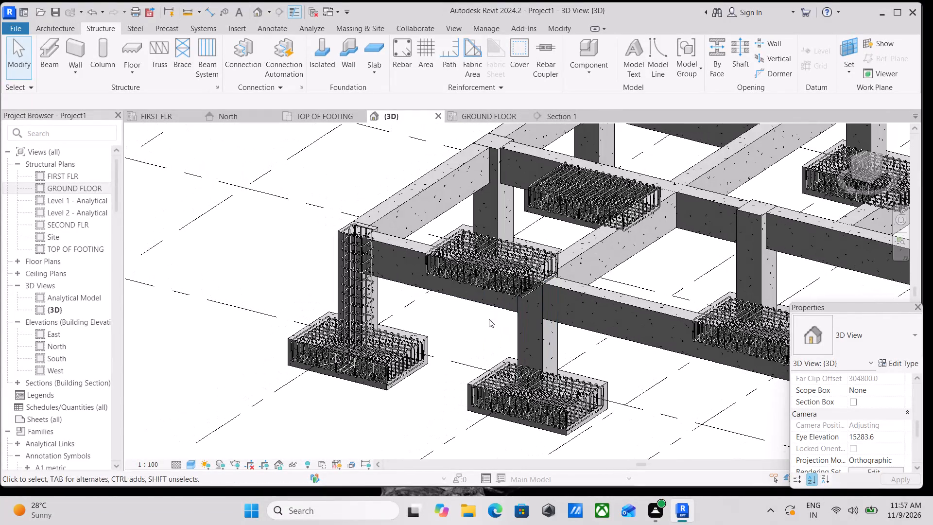
pyautogui.scroll(2, 364, 272)
pyautogui.scroll(4, 396, 316)
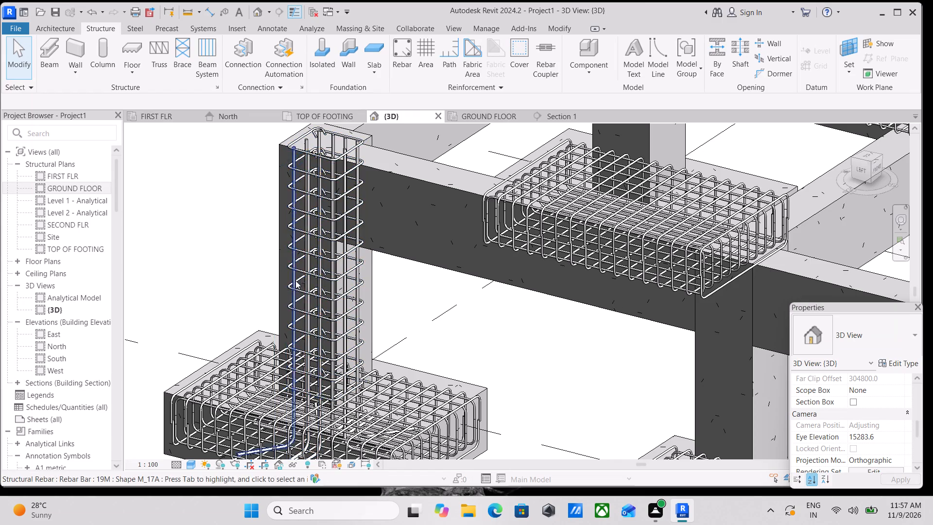
pyautogui.scroll(-7, 322, 296)
pyautogui.scroll(-2, 393, 348)
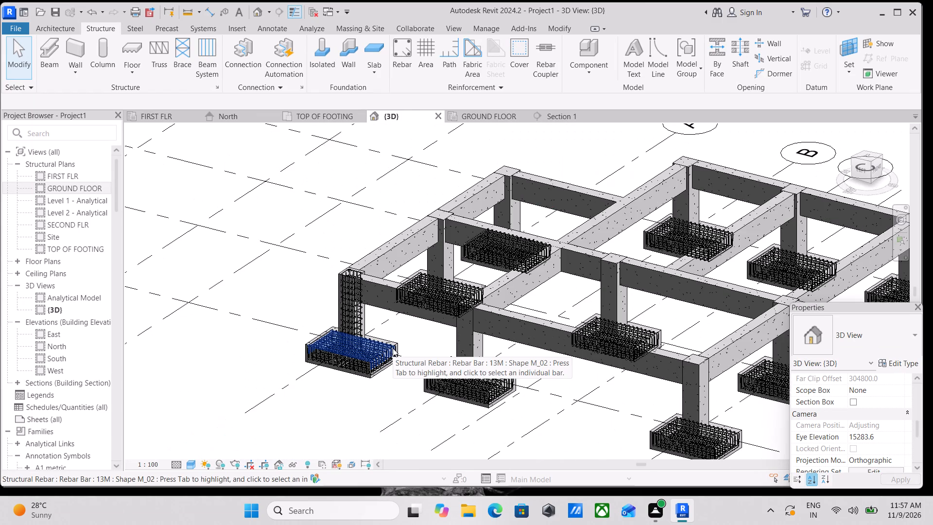
# Propagate the reinforced 400MM X 400MM corner column's rebar, aligned by host, to the adjacent column along grid 1.
pyautogui.scroll(3, 362, 238)
pyautogui.scroll(10, 336, 283)
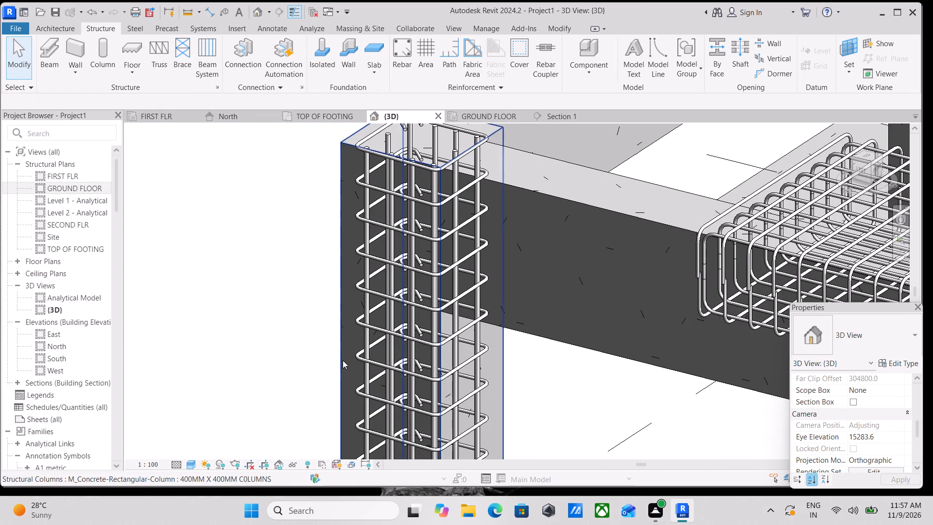
pyautogui.click(344, 355)
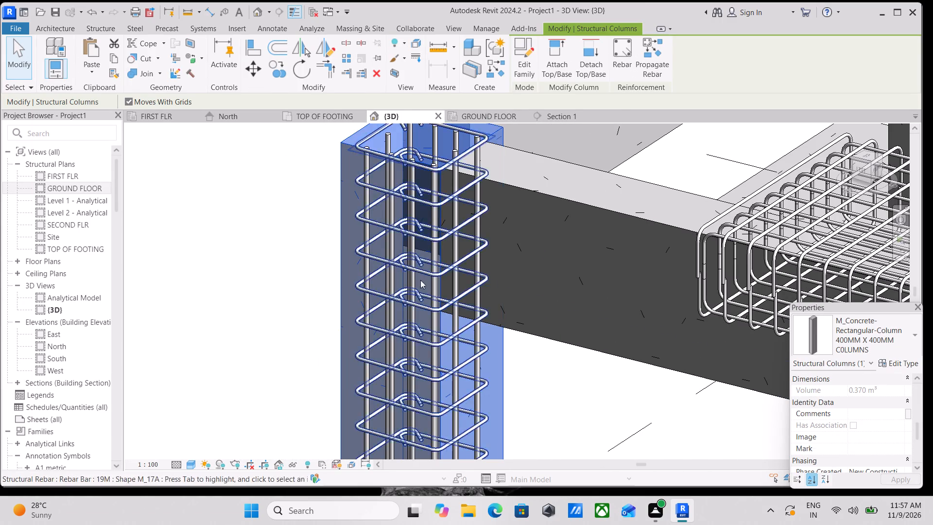
pyautogui.click(654, 55)
pyautogui.scroll(-7, 362, 341)
pyautogui.moveTo(398, 335); pyautogui.dragTo(372, 299, button='middle')
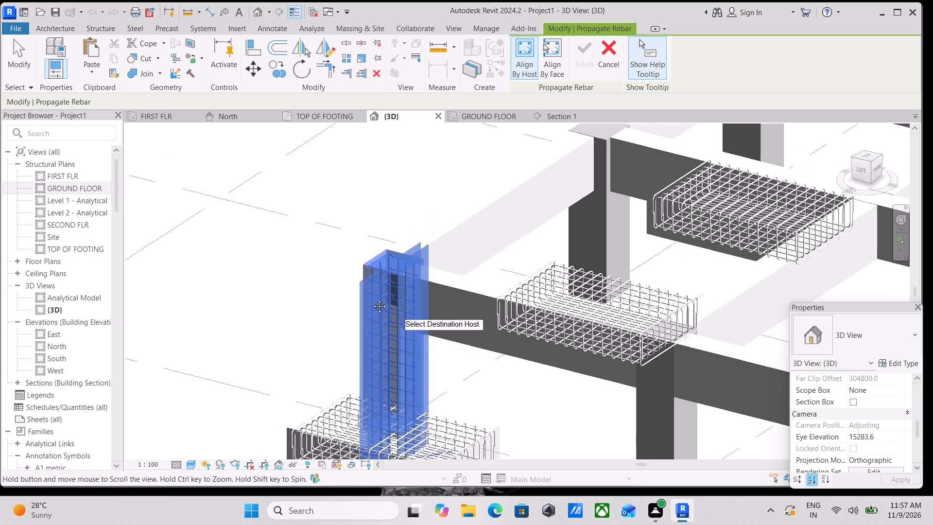
pyautogui.moveTo(372, 299); pyautogui.dragTo(344, 268, button='middle')
pyautogui.click(614, 368)
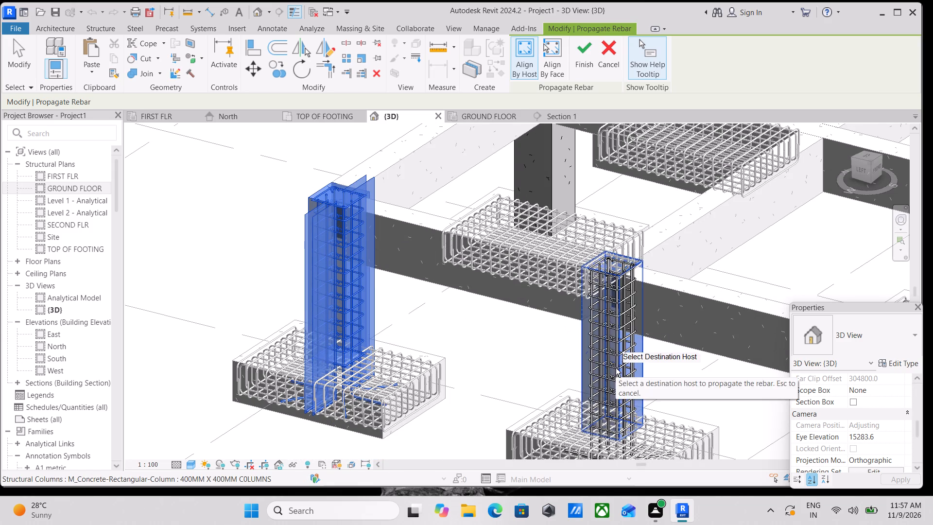
# Extend the column rebar propagation to the 400MM X 400MM column at the far end of grid 1.
pyautogui.scroll(-5, 616, 368)
pyautogui.moveTo(627, 369); pyautogui.dragTo(380, 295, button='middle')
pyautogui.moveTo(539, 328); pyautogui.dragTo(425, 318, button='middle')
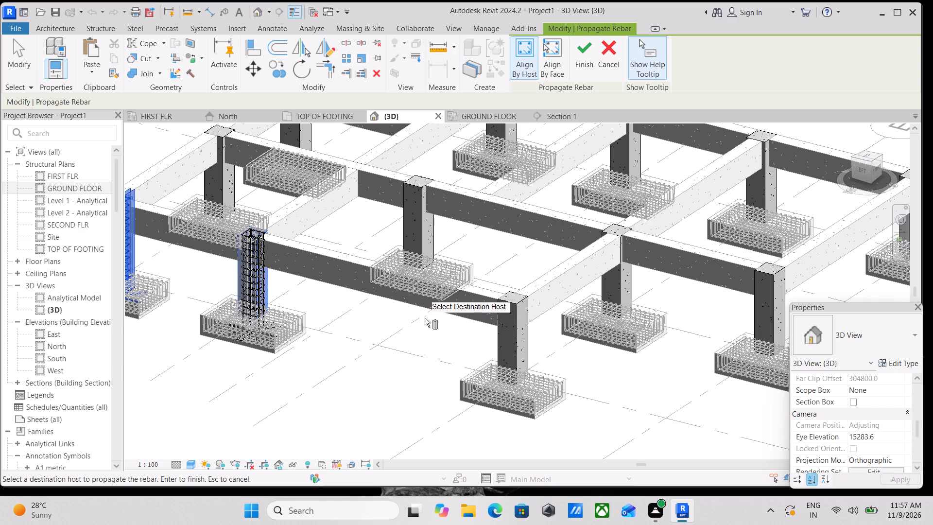
pyautogui.scroll(6, 301, 313)
pyautogui.moveTo(318, 289); pyautogui.dragTo(562, 325, button='middle')
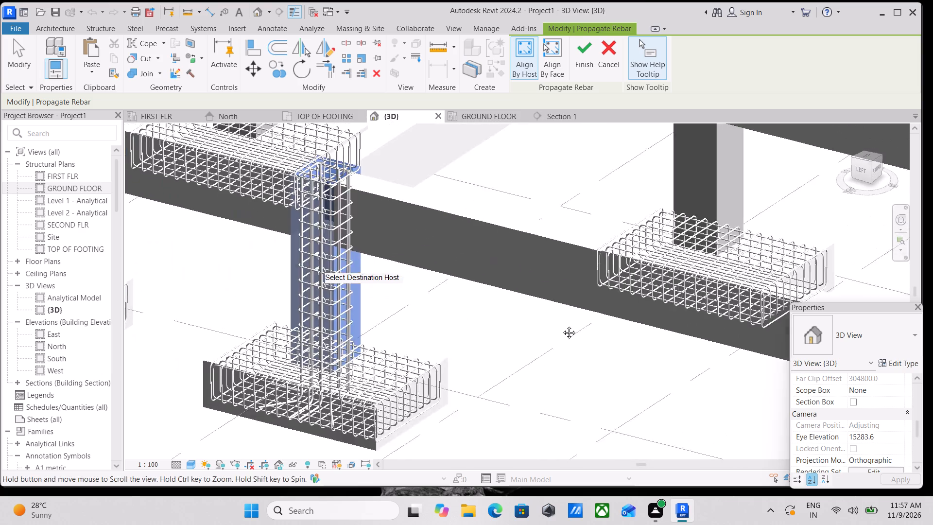
pyautogui.moveTo(562, 325); pyautogui.dragTo(581, 321, button='middle')
pyautogui.scroll(-6, 550, 307)
pyautogui.moveTo(537, 292); pyautogui.dragTo(476, 306, button='middle')
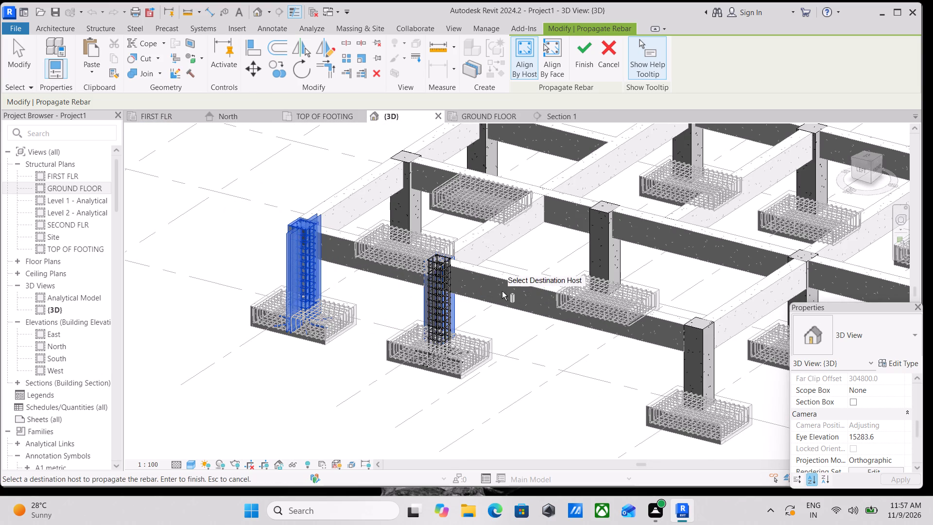
pyautogui.click(701, 375)
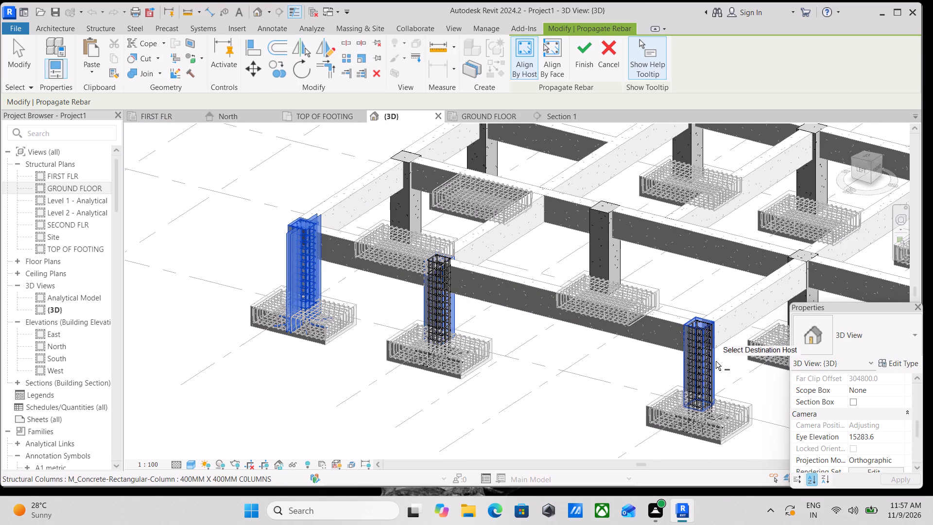
# Extend the column rebar propagation to the 400MM X 400MM column at grids F and 2.
pyautogui.scroll(-3, 716, 361)
pyautogui.keyDown('shift'); pyautogui.moveTo(716, 361); pyautogui.dragTo(595, 362, button='middle'); pyautogui.keyUp('shift')
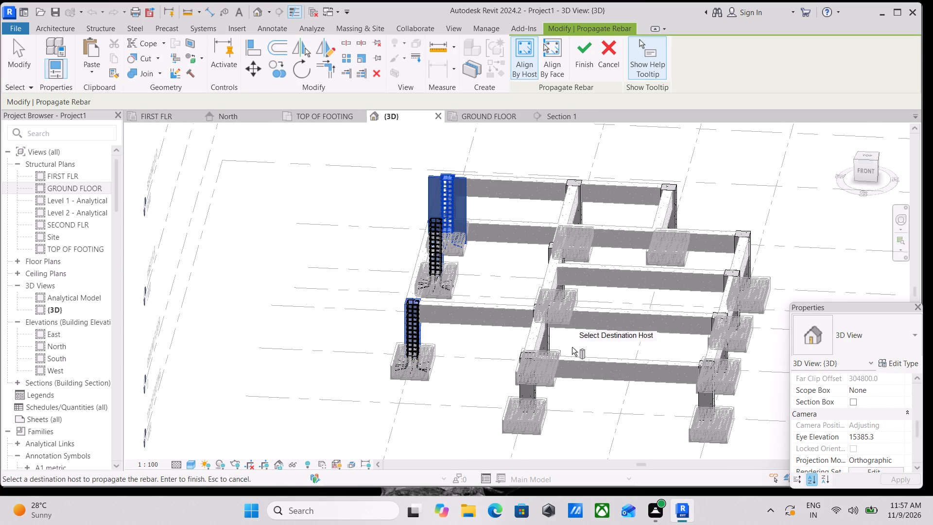
pyautogui.scroll(-1, 617, 401)
pyautogui.keyDown('shift'); pyautogui.moveTo(608, 402); pyautogui.dragTo(753, 373, button='middle'); pyautogui.keyUp('shift')
pyautogui.moveTo(642, 362); pyautogui.dragTo(534, 416, button='middle')
pyautogui.keyDown('shift'); pyautogui.moveTo(587, 377); pyautogui.dragTo(546, 395, button='middle'); pyautogui.keyUp('shift')
pyautogui.moveTo(641, 413); pyautogui.dragTo(554, 398, button='middle')
pyautogui.scroll(3, 619, 404)
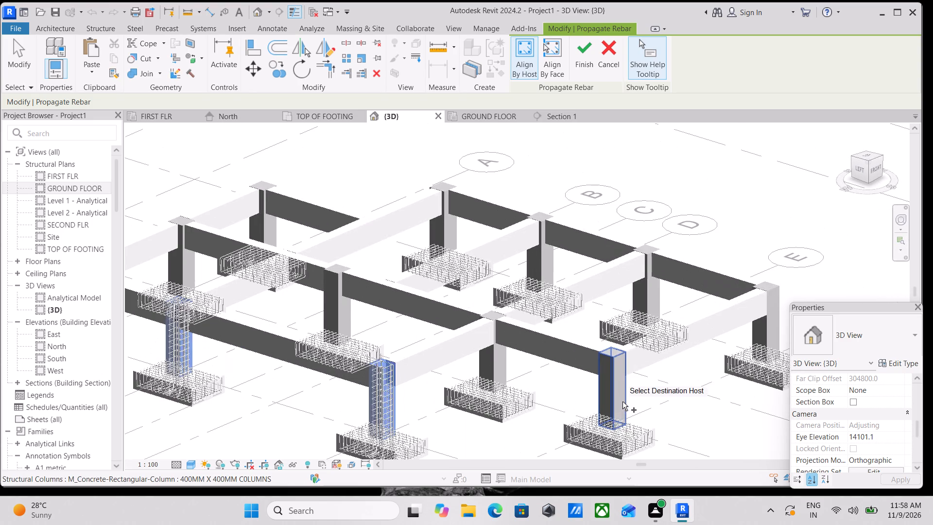
pyautogui.click(625, 398)
# Extend the column rebar propagation to the four 400MM X 400MM columns of the rear outer row along grid 4.
pyautogui.moveTo(637, 396); pyautogui.dragTo(470, 406, button='middle')
pyautogui.scroll(3, 591, 354)
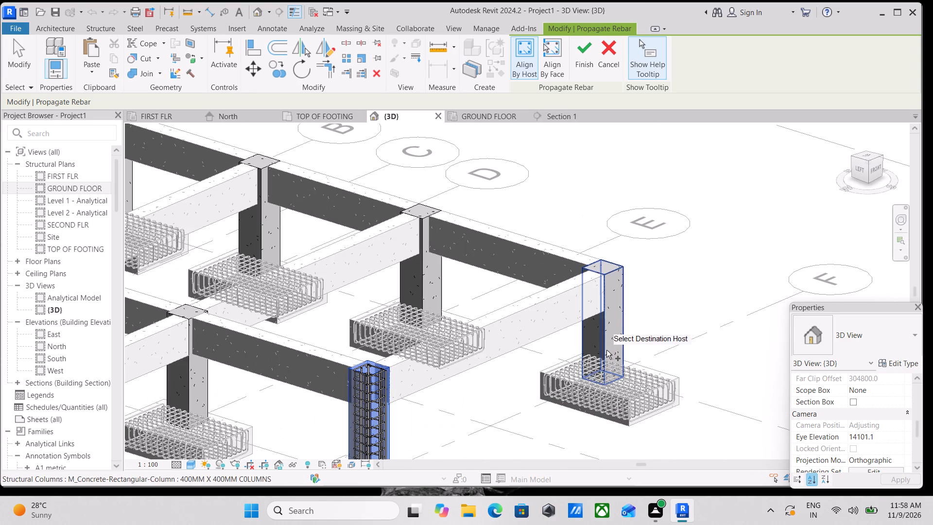
pyautogui.click(606, 350)
pyautogui.moveTo(564, 337); pyautogui.dragTo(655, 419, button='middle')
pyautogui.click(514, 363)
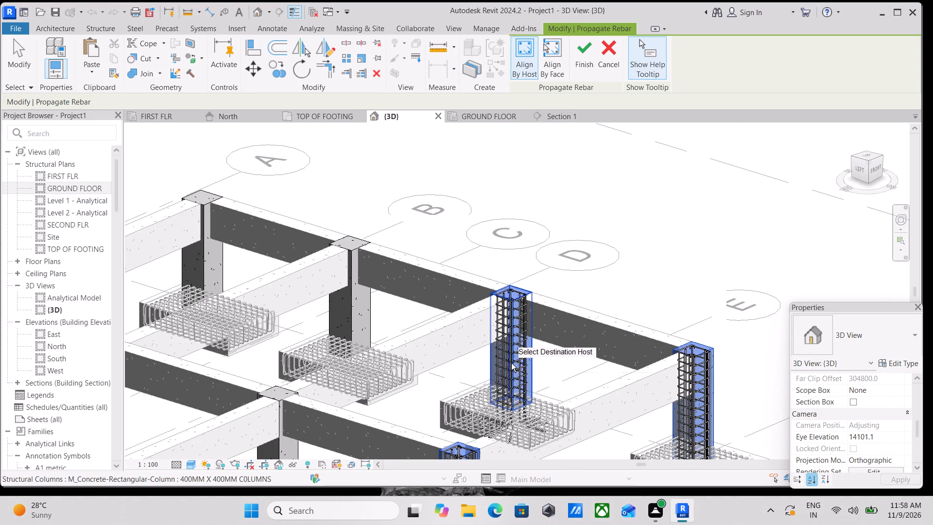
pyautogui.moveTo(511, 363); pyautogui.dragTo(617, 393, button='middle')
pyautogui.click(461, 338)
pyautogui.moveTo(437, 362); pyautogui.dragTo(583, 402, button='middle')
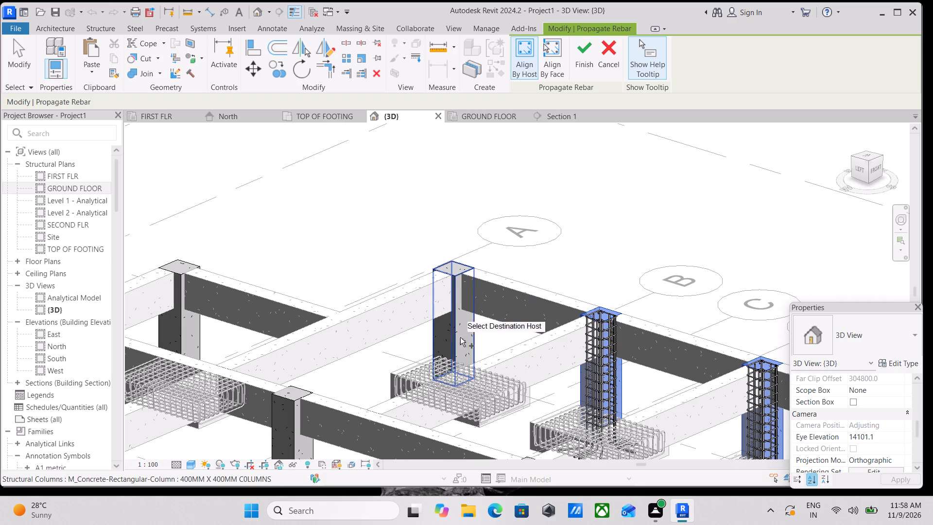
pyautogui.click(459, 342)
# Extend the column rebar propagation to the lone grid 3 column and the three columns along grid 2 still without rebar.
pyautogui.moveTo(413, 347); pyautogui.dragTo(547, 323, button='middle')
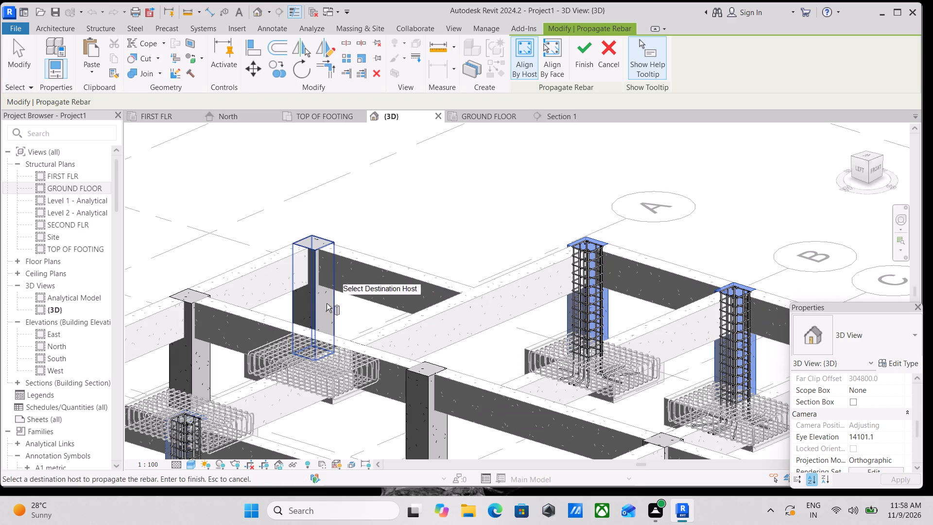
pyautogui.click(314, 308)
pyautogui.scroll(-1, 272, 322)
pyautogui.moveTo(279, 317); pyautogui.dragTo(499, 280, button='middle')
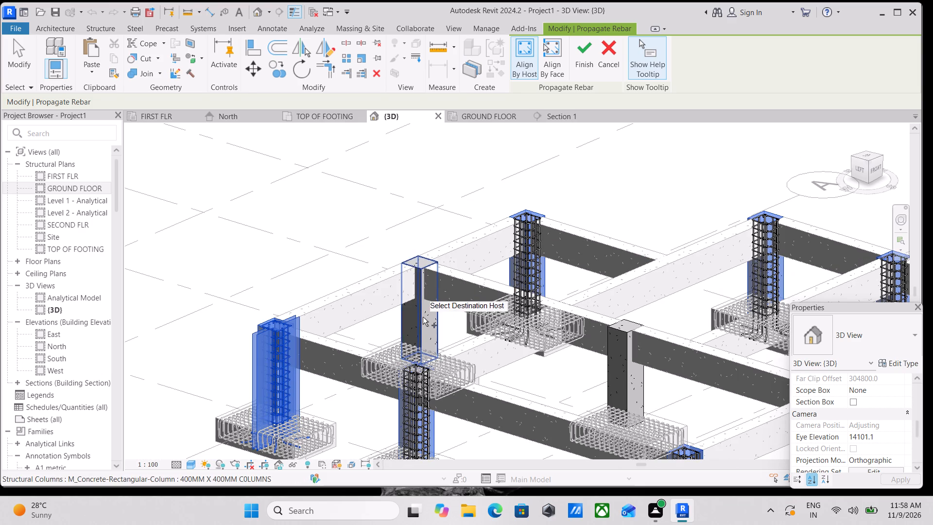
pyautogui.click(423, 317)
pyautogui.moveTo(423, 317); pyautogui.dragTo(423, 283, button='middle')
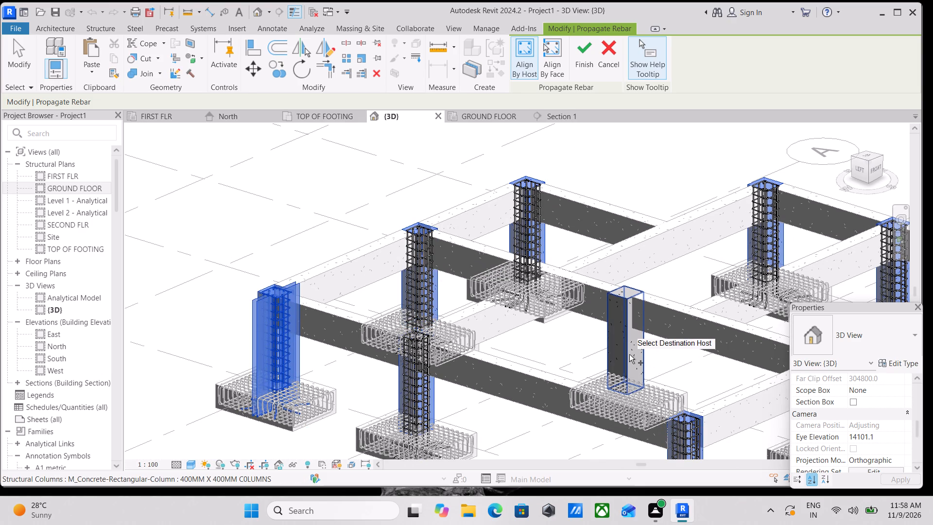
pyautogui.click(629, 354)
pyautogui.scroll(-2, 630, 354)
pyautogui.moveTo(630, 354); pyautogui.dragTo(539, 338, button='middle')
pyautogui.scroll(-2, 535, 340)
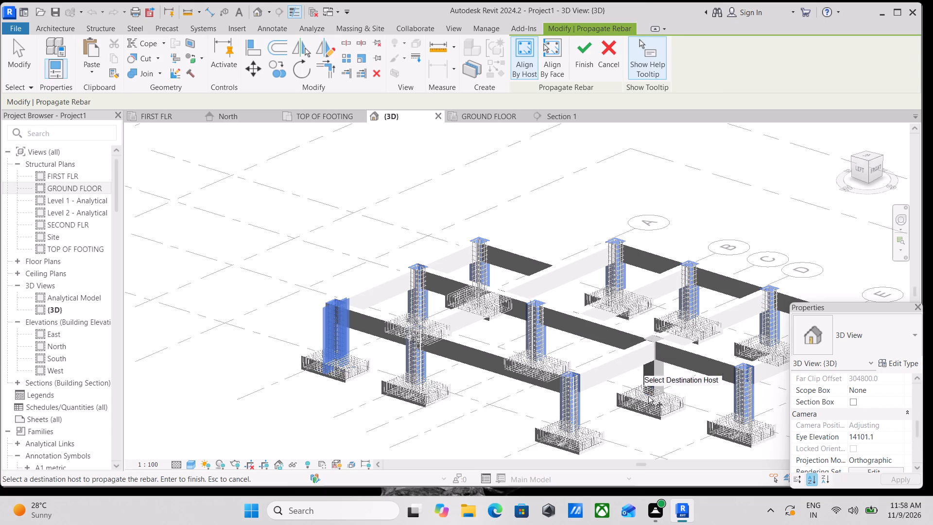
pyautogui.scroll(-2, 655, 398)
pyautogui.keyDown('shift'); pyautogui.moveTo(631, 385); pyautogui.dragTo(673, 489, button='middle'); pyautogui.keyUp('shift')
pyautogui.keyDown('shift'); pyautogui.moveTo(681, 399); pyautogui.dragTo(686, 446, button='middle'); pyautogui.keyUp('shift')
pyautogui.scroll(3, 710, 356)
pyautogui.click(710, 356)
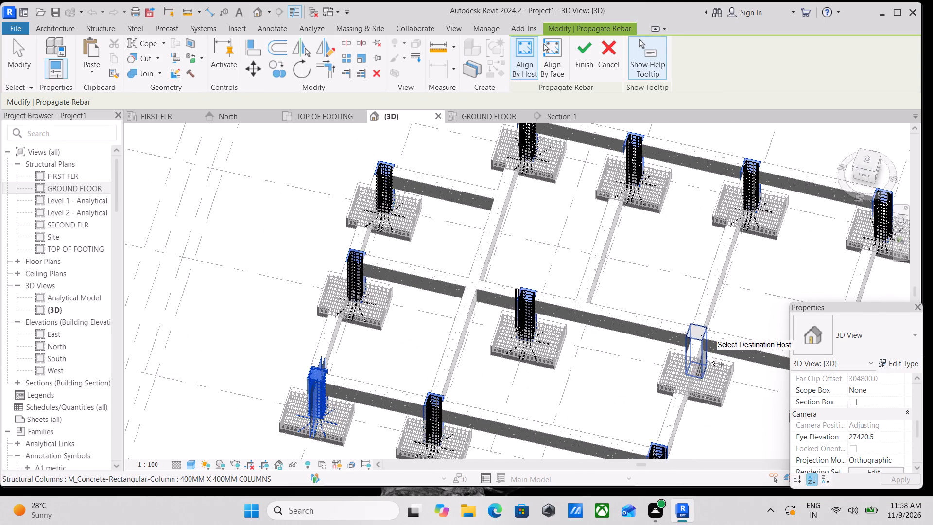
# Check from several sides that all columns are included, and finish the rebar propagation.
pyautogui.scroll(-1, 710, 377)
pyautogui.moveTo(710, 377); pyautogui.dragTo(694, 391, button='middle')
pyautogui.scroll(-1, 694, 391)
pyautogui.scroll(1, 687, 396)
pyautogui.scroll(-1, 616, 328)
pyautogui.moveTo(616, 328); pyautogui.dragTo(520, 285, button='middle')
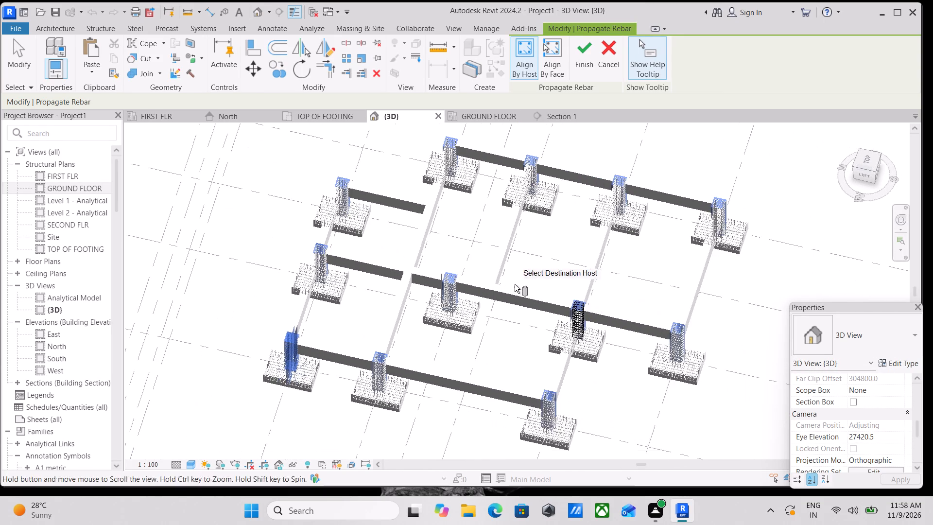
pyautogui.scroll(-1, 614, 399)
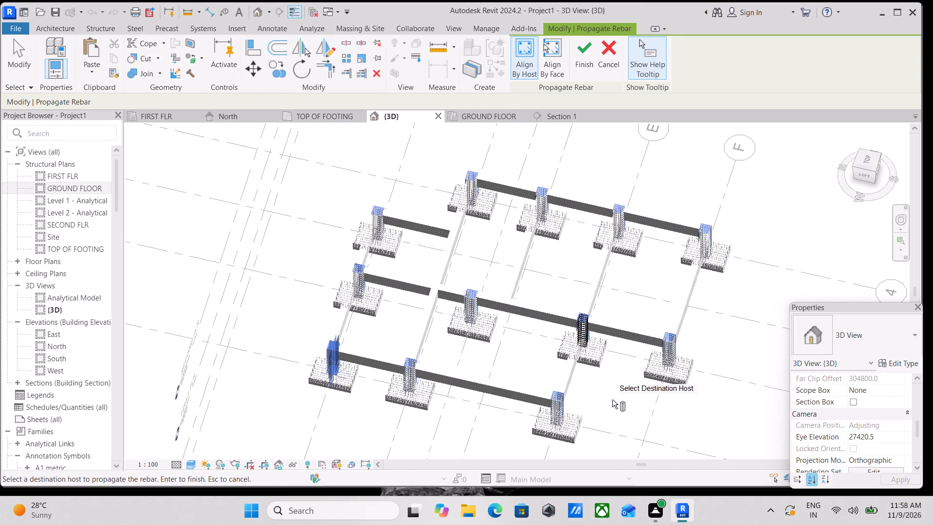
pyautogui.keyDown('shift'); pyautogui.moveTo(611, 398); pyautogui.dragTo(645, 260, button='middle'); pyautogui.keyUp('shift')
pyautogui.keyDown('shift'); pyautogui.moveTo(651, 404); pyautogui.dragTo(462, 288, button='middle'); pyautogui.keyUp('shift')
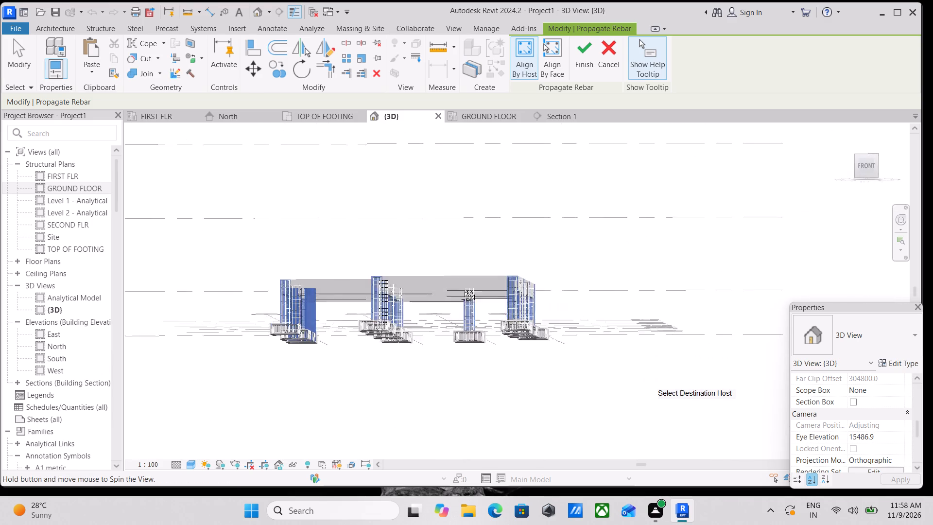
pyautogui.keyDown('shift'); pyautogui.moveTo(462, 288); pyautogui.dragTo(572, 419, button='middle'); pyautogui.keyUp('shift')
pyautogui.scroll(2, 476, 332)
pyautogui.scroll(3, 467, 382)
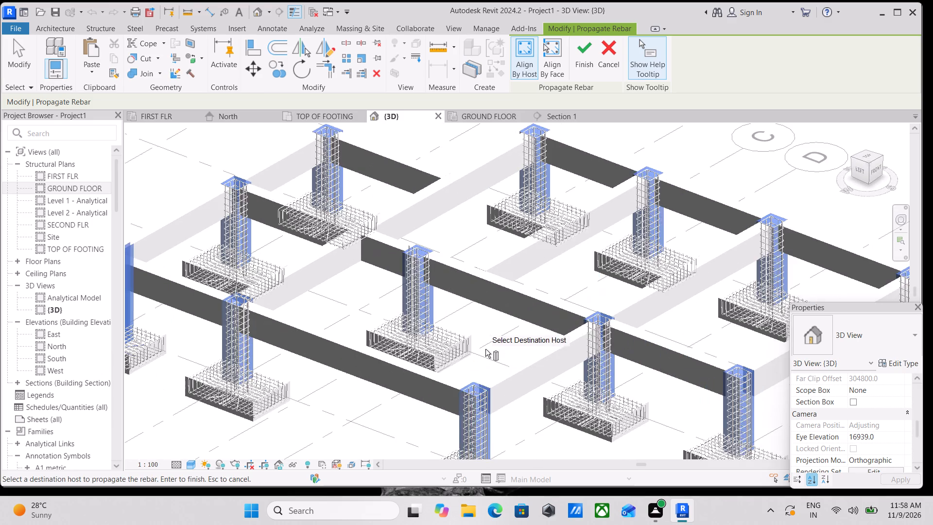
pyautogui.scroll(1, 485, 345)
pyautogui.click(590, 52)
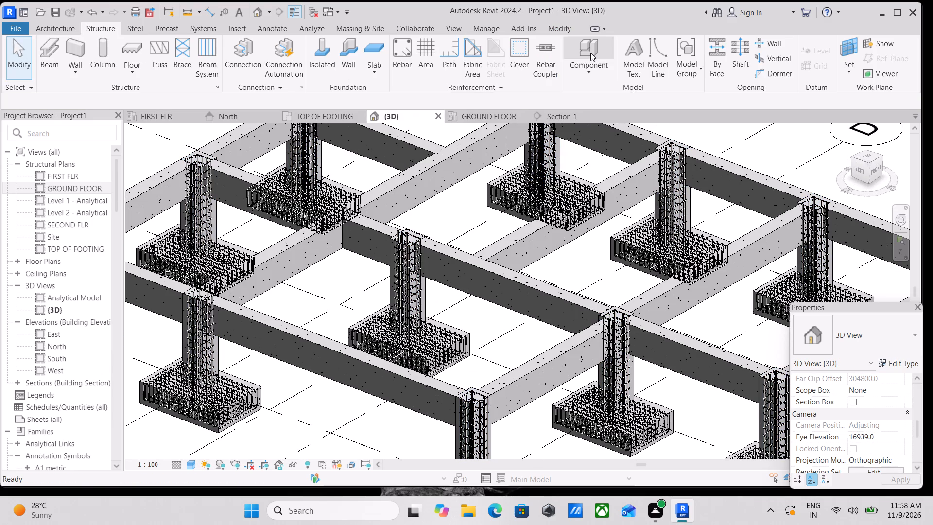
# Examine the propagated column rebar throughout the foundation from above and from several sides, looking for misplaced bars.
pyautogui.scroll(3, 453, 324)
pyautogui.scroll(-2, 453, 324)
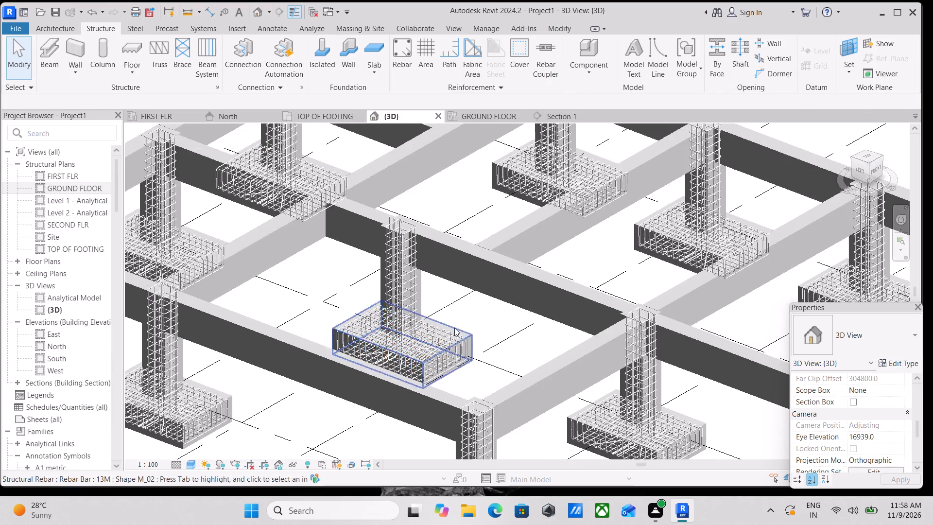
pyautogui.press('Escape')
pyautogui.scroll(-3, 454, 328)
pyautogui.keyDown('shift'); pyautogui.moveTo(456, 324); pyautogui.dragTo(517, 450, button='middle'); pyautogui.keyUp('shift')
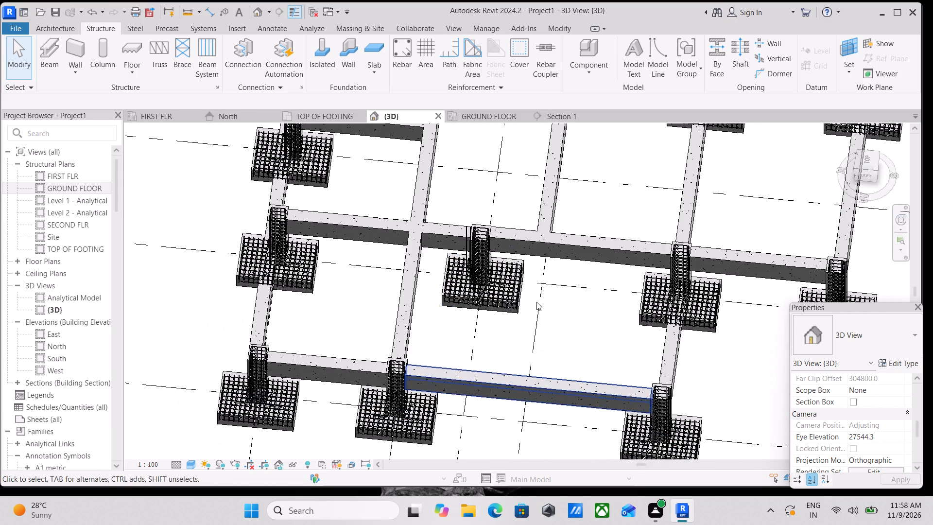
pyautogui.scroll(2, 536, 300)
pyautogui.keyDown('shift'); pyautogui.moveTo(536, 300); pyautogui.dragTo(548, 450, button='middle'); pyautogui.keyUp('shift')
pyautogui.moveTo(519, 257); pyautogui.dragTo(523, 468, button='middle')
pyautogui.moveTo(539, 376); pyautogui.dragTo(539, 383, button='middle')
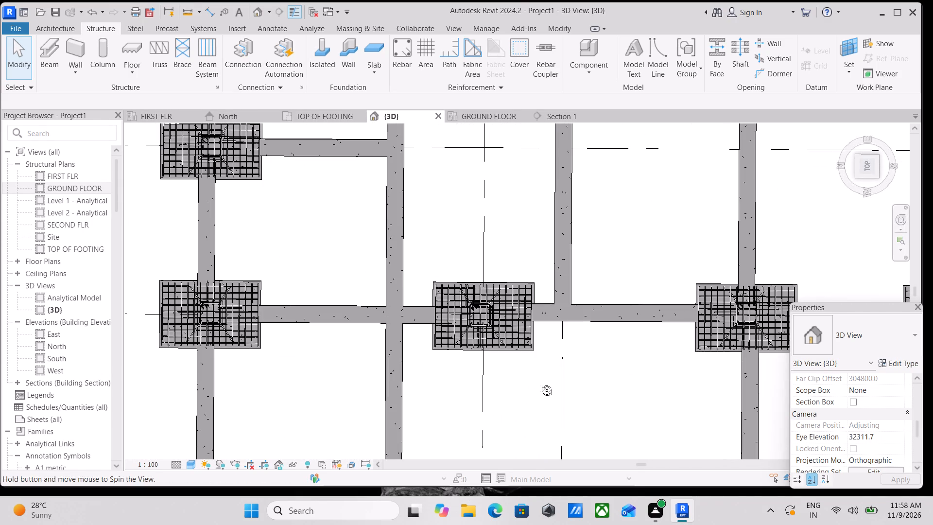
pyautogui.moveTo(539, 383); pyautogui.dragTo(555, 422, button='middle')
pyautogui.moveTo(555, 346); pyautogui.dragTo(553, 412, button='middle')
pyautogui.scroll(-3, 600, 426)
pyautogui.moveTo(603, 424); pyautogui.dragTo(547, 451, button='middle')
pyautogui.scroll(-2, 557, 408)
pyautogui.moveTo(557, 408); pyautogui.dragTo(510, 310, button='middle')
pyautogui.scroll(2, 497, 341)
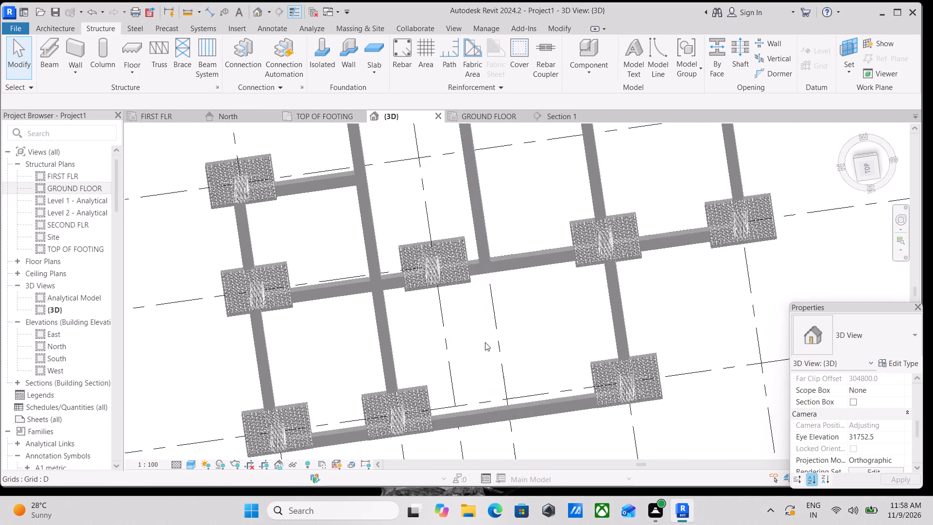
pyautogui.scroll(2, 482, 344)
pyautogui.keyDown('shift'); pyautogui.moveTo(505, 353); pyautogui.dragTo(466, 230, button='middle'); pyautogui.keyUp('shift')
pyautogui.keyDown('shift'); pyautogui.scroll(1, 505, 353); pyautogui.keyUp('shift')
pyautogui.moveTo(452, 403); pyautogui.dragTo(419, 289, button='middle')
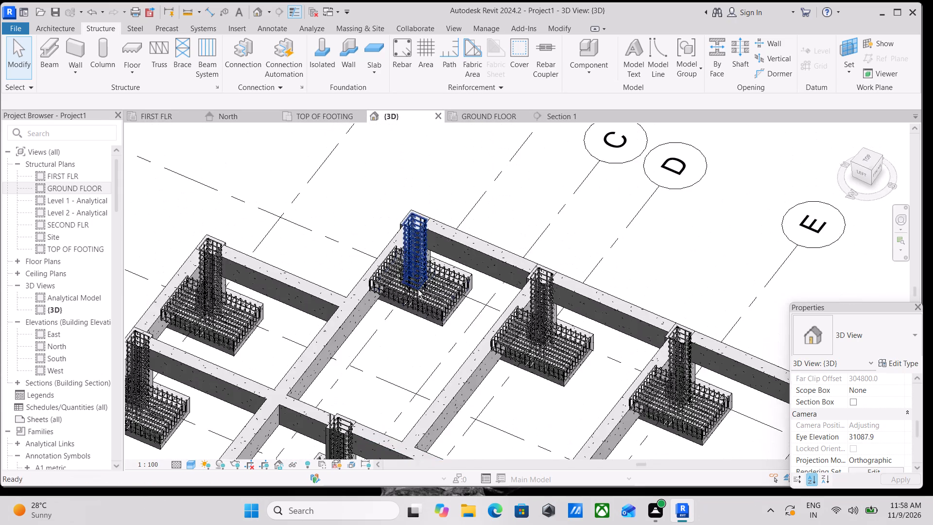
pyautogui.moveTo(401, 385); pyautogui.dragTo(449, 275, button='middle')
pyautogui.keyDown('shift'); pyautogui.moveTo(405, 346); pyautogui.dragTo(486, 450, button='middle'); pyautogui.keyUp('shift')
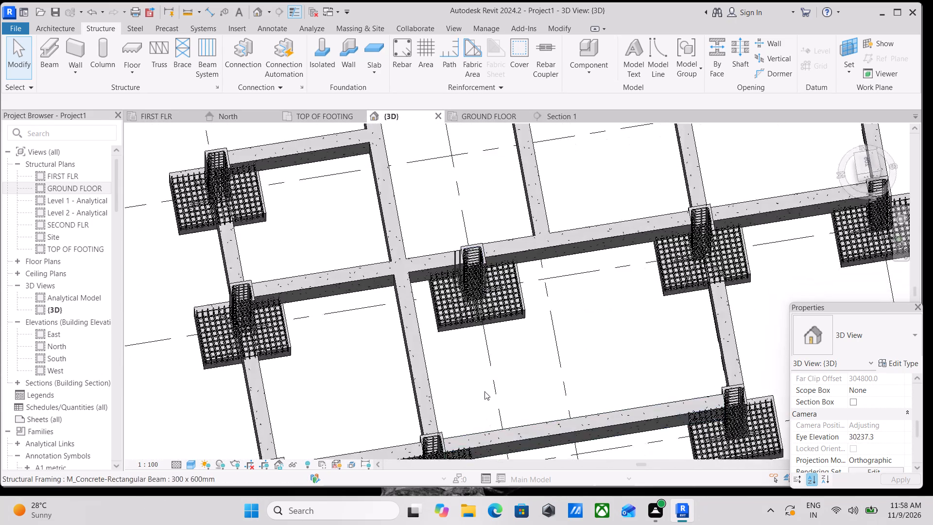
pyautogui.moveTo(481, 377); pyautogui.dragTo(597, 483, button='middle')
pyautogui.moveTo(574, 234); pyautogui.dragTo(527, 424, button='middle')
pyautogui.scroll(-1, 528, 417)
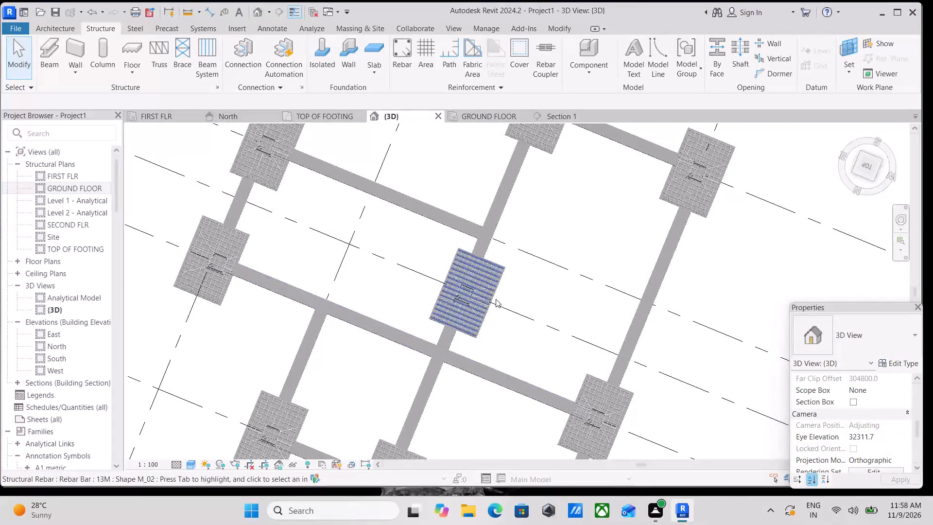
# Nudge the misplaced pair of 19M M_17A bars in the grid C column to sit along the stirrup's side, between its corner bars.
pyautogui.moveTo(496, 299); pyautogui.dragTo(502, 342, button='middle')
pyautogui.scroll(4, 473, 351)
pyautogui.scroll(8, 431, 340)
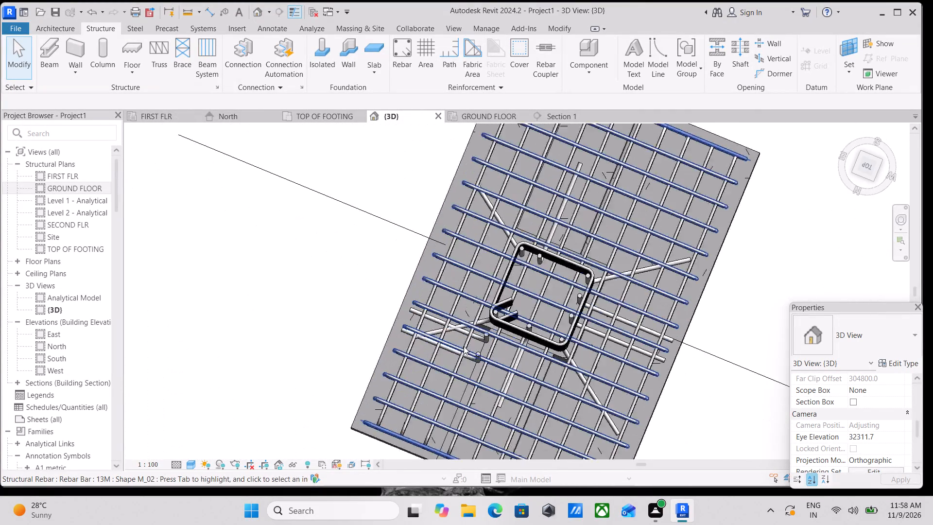
pyautogui.scroll(5, 464, 346)
pyautogui.moveTo(500, 342); pyautogui.dragTo(468, 367, button='middle')
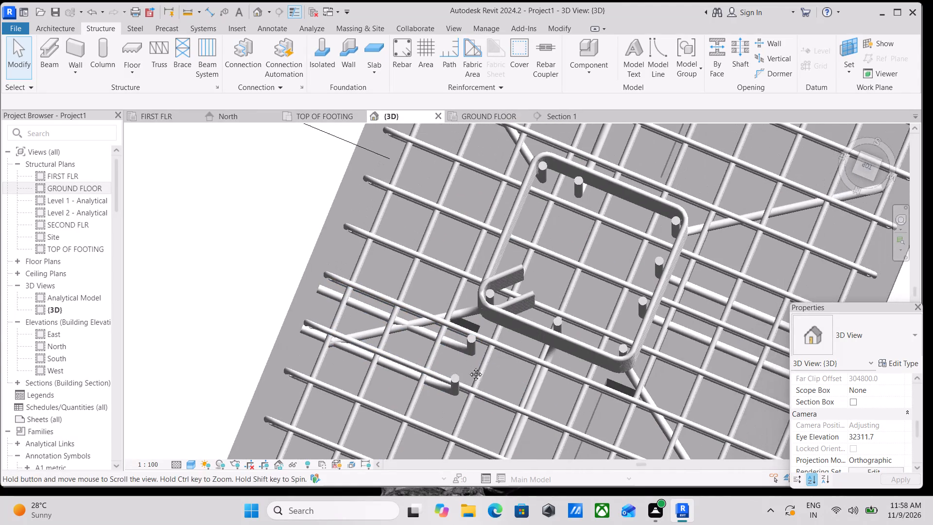
pyautogui.moveTo(468, 367); pyautogui.dragTo(468, 367, button='middle')
pyautogui.click(467, 347)
pyautogui.scroll(-1, 487, 329)
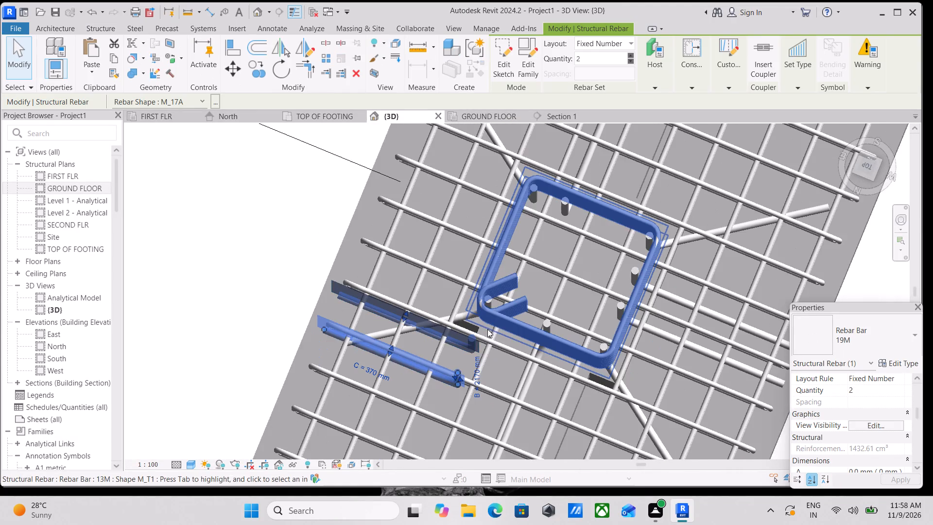
pyautogui.moveTo(487, 329); pyautogui.dragTo(474, 347, button='middle')
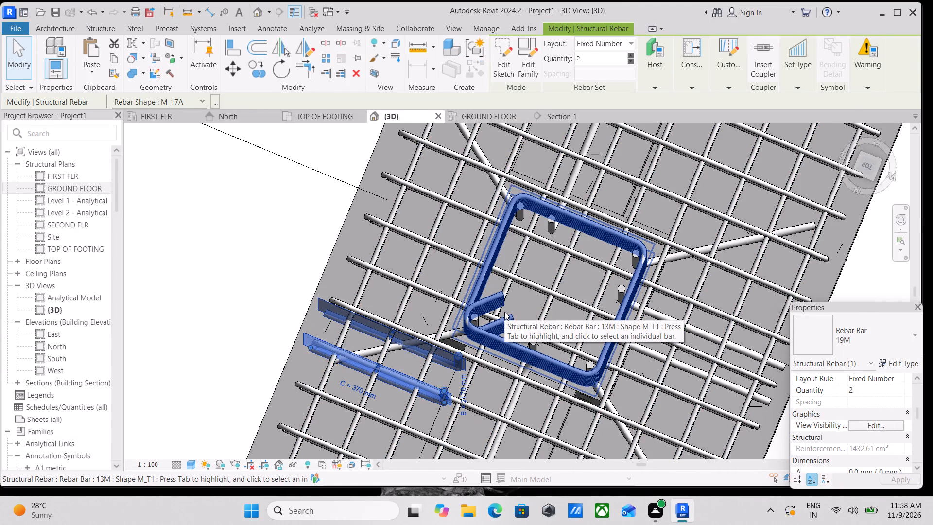
pyautogui.press('Right')
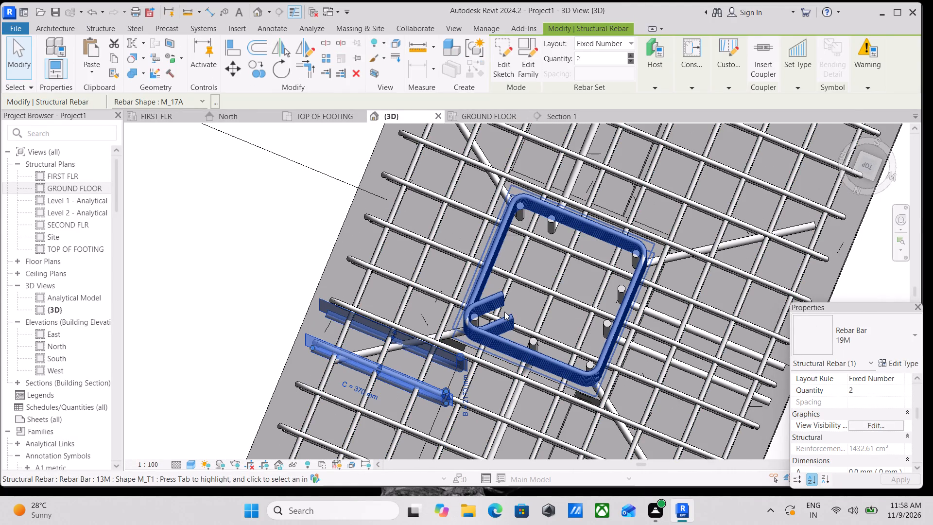
pyautogui.press('Up')
pyautogui.press('Up')
pyautogui.press('Up')
pyautogui.press('Up')
pyautogui.press('Up')
pyautogui.press('Up')
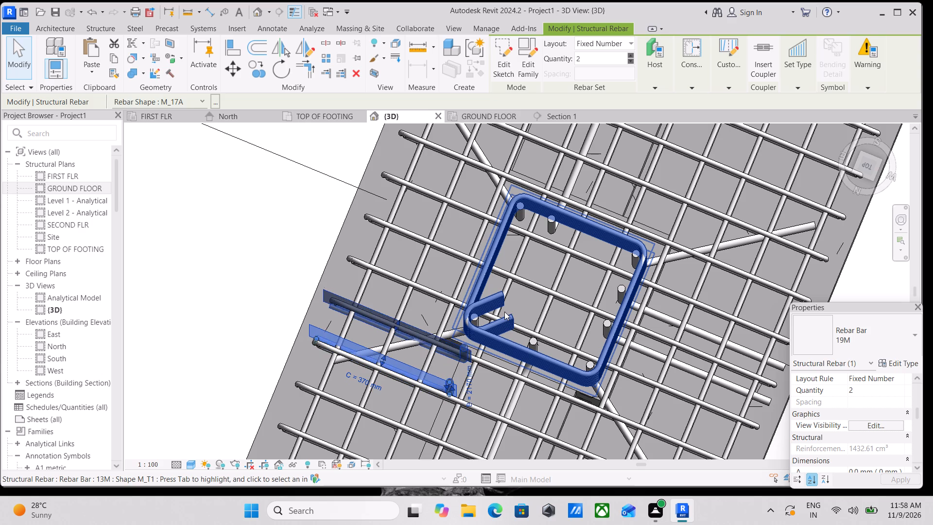
pyautogui.press('Up')
pyautogui.press('Up')
pyautogui.press('Up')
pyautogui.press('Up')
pyautogui.press('Up')
pyautogui.press('Up')
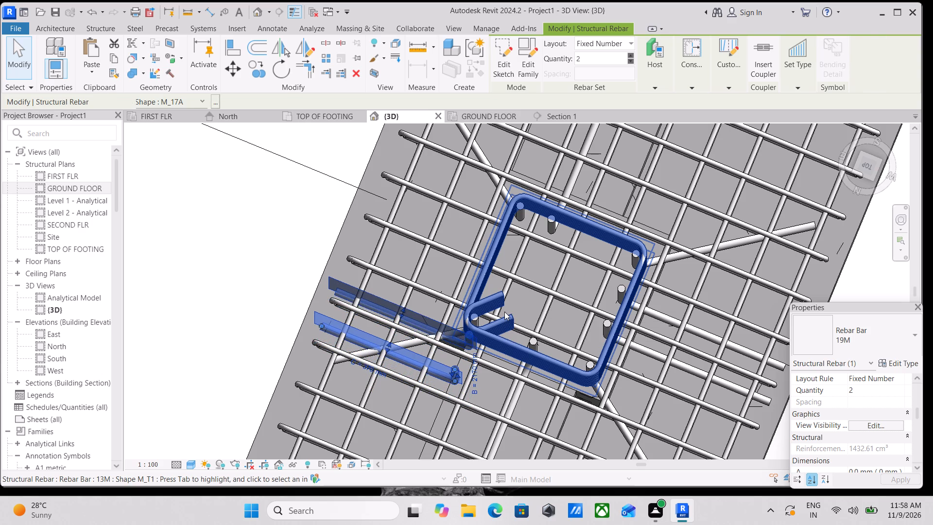
pyautogui.press('Up')
pyautogui.press('Up')
pyautogui.press('Up')
pyautogui.press('Up')
pyautogui.press('Up')
pyautogui.press('Up')
pyautogui.press('Up')
pyautogui.press('Up')
pyautogui.press('Up')
pyautogui.press('Up')
pyautogui.press('Up')
pyautogui.press('Up')
pyautogui.press('Up')
pyautogui.press('Up')
pyautogui.press('Up')
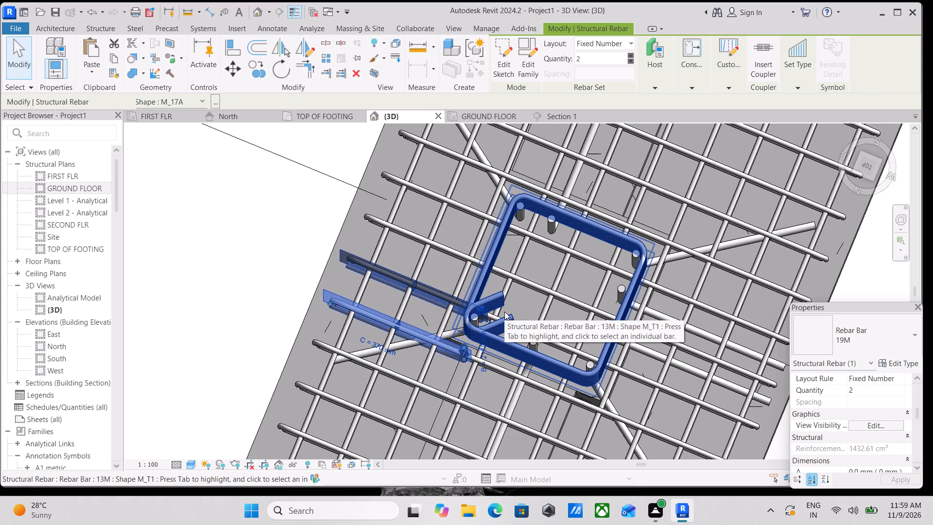
pyautogui.press('Up')
pyautogui.press('Up')
pyautogui.press('Up')
pyautogui.press('Up')
pyautogui.press('Up')
pyautogui.press('Up')
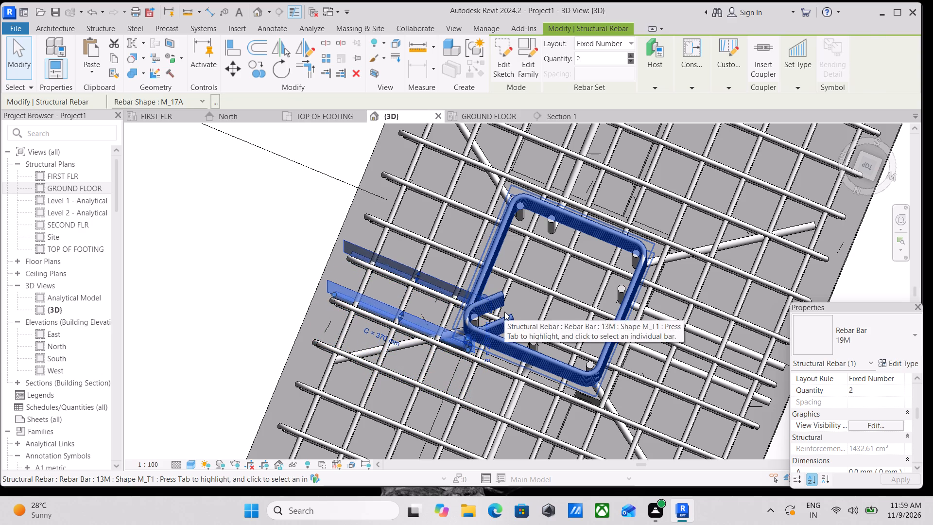
pyautogui.press('Up')
pyautogui.press('Up')
pyautogui.press('Up')
pyautogui.press('Up')
pyautogui.press('Up')
pyautogui.press('Up')
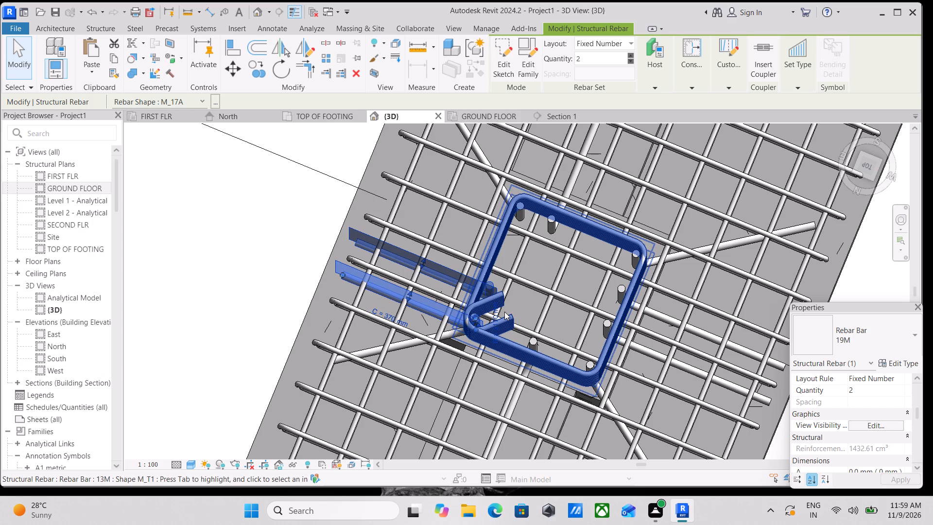
pyautogui.press('Up')
pyautogui.press('Up')
pyautogui.press('Up')
pyautogui.press('Up')
pyautogui.press('Up')
pyautogui.press('Up')
pyautogui.press('Up')
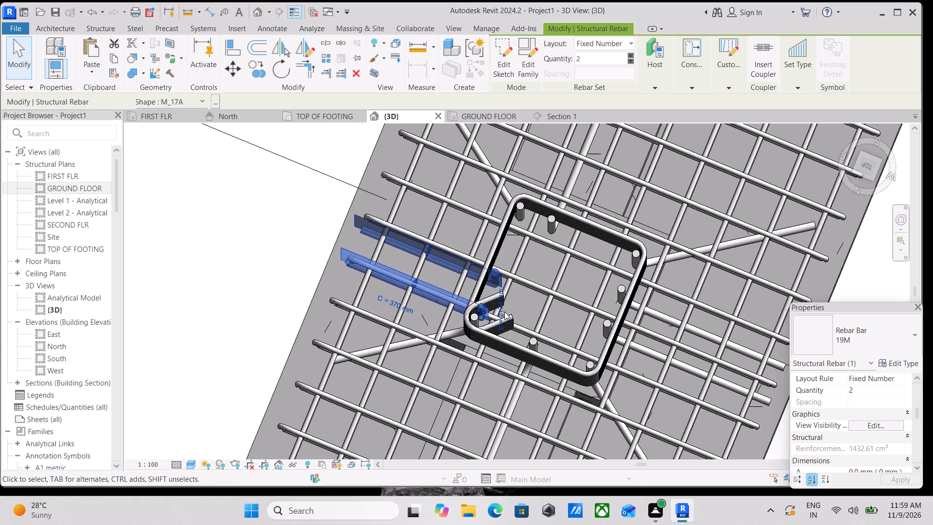
pyautogui.press('Up')
pyautogui.press('Up')
pyautogui.press('Up')
pyautogui.press('Up')
pyautogui.press('Up')
pyautogui.press('Up')
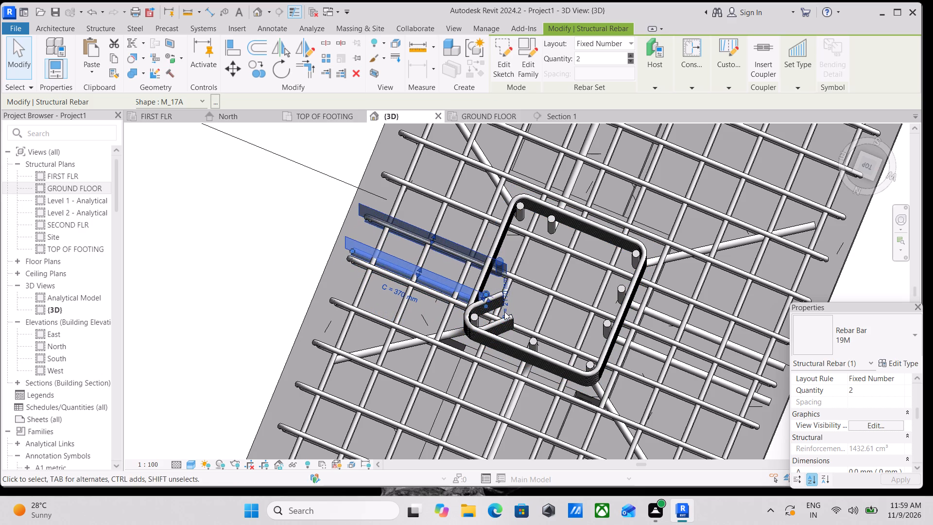
pyautogui.press('Up')
pyautogui.press('Up')
pyautogui.press('Up')
pyautogui.press('Up')
pyautogui.press('Up')
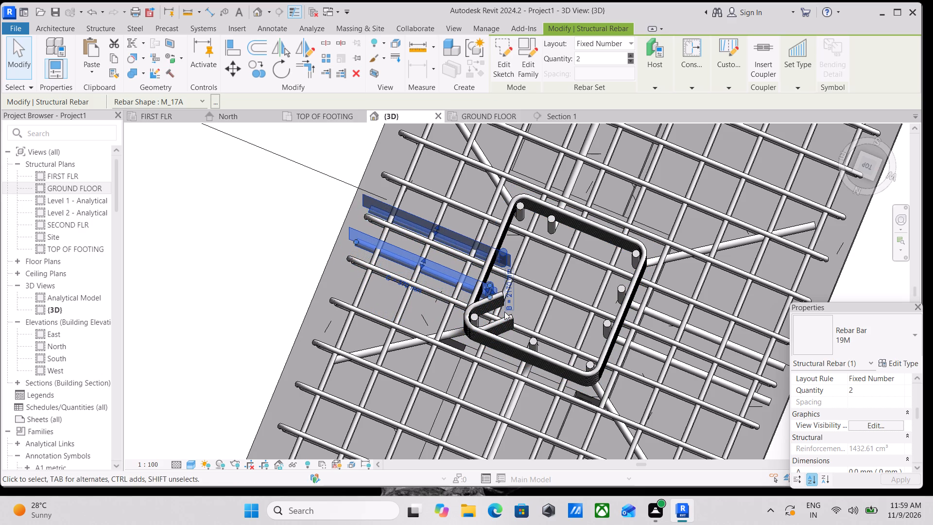
pyautogui.press('Up')
pyautogui.press('Up')
pyautogui.press('Up')
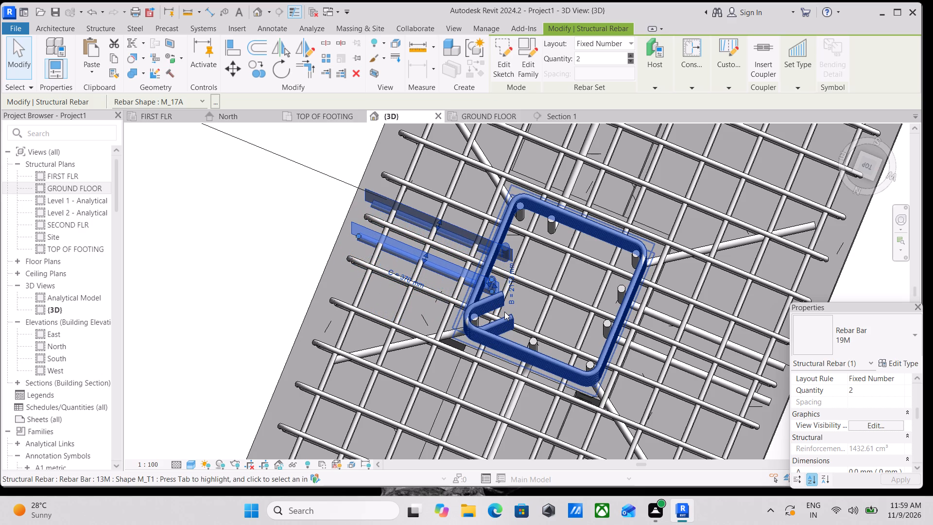
pyautogui.press('Up')
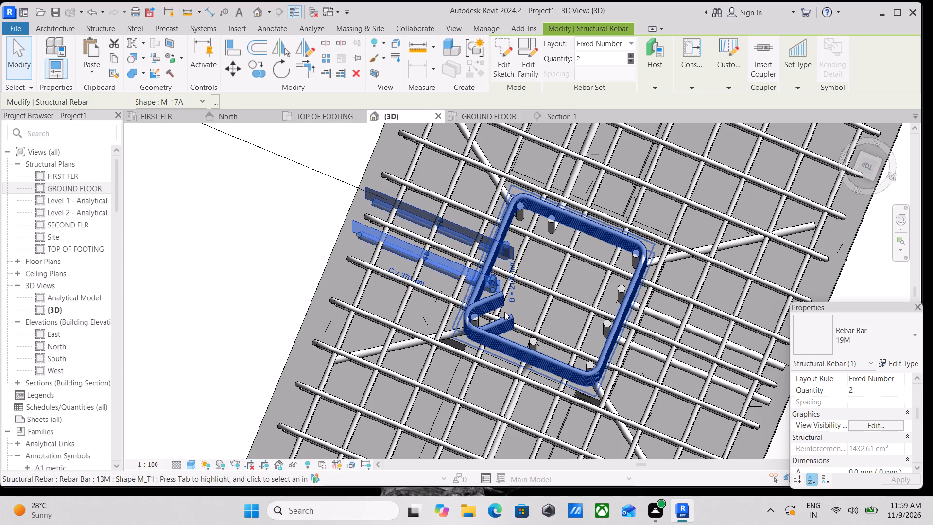
pyautogui.press('Down')
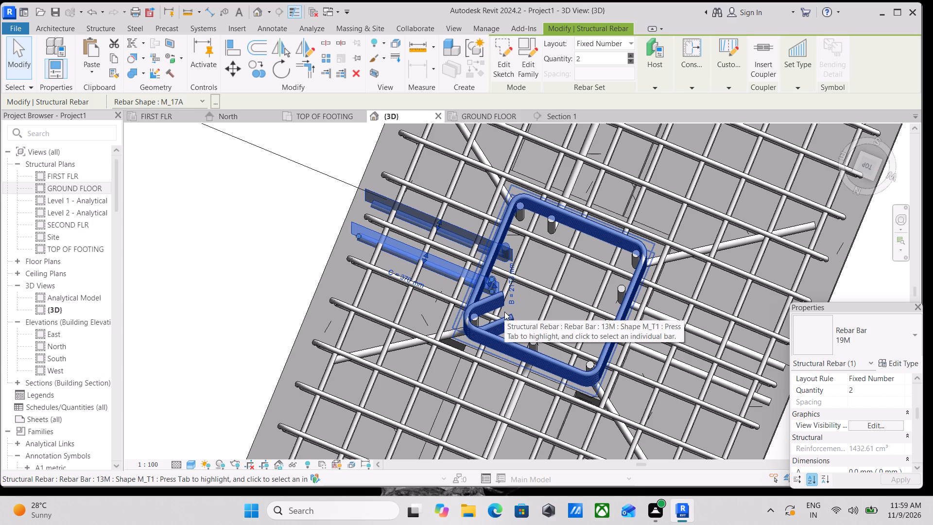
pyautogui.press('Escape')
# Examine the column and footing rebar across the foundation from above and at an angle, checking for other misplaced bars.
pyautogui.scroll(-1, 543, 240)
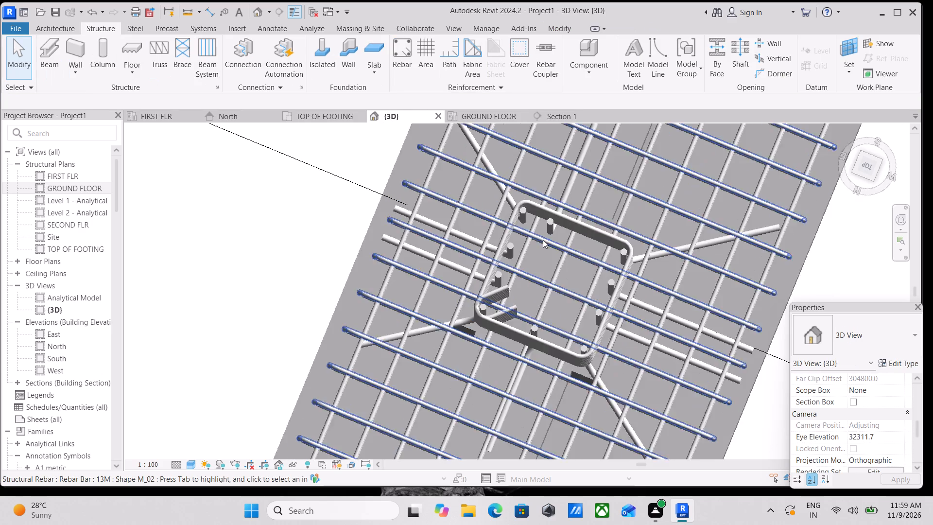
pyautogui.scroll(-5, 543, 240)
pyautogui.keyDown('shift'); pyautogui.moveTo(554, 269); pyautogui.dragTo(536, 320, button='middle'); pyautogui.keyUp('shift')
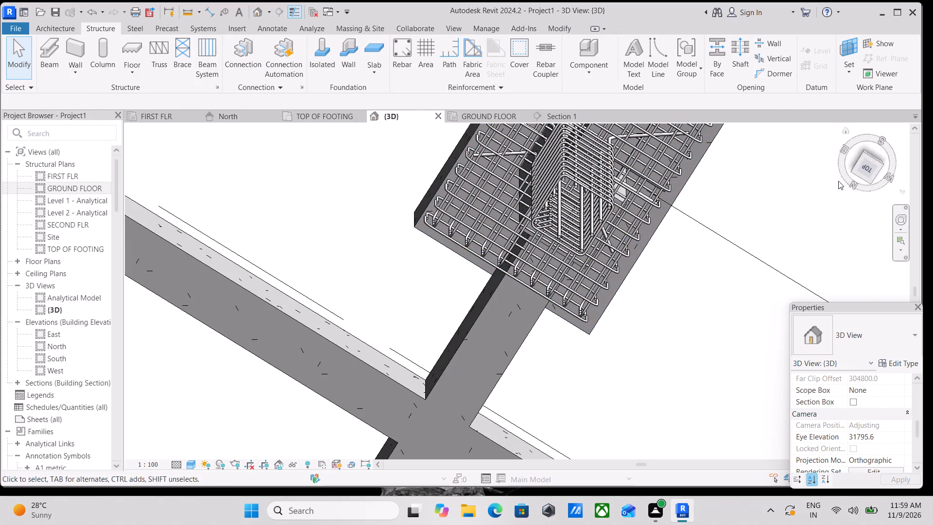
pyautogui.click(870, 168)
pyautogui.scroll(3, 570, 330)
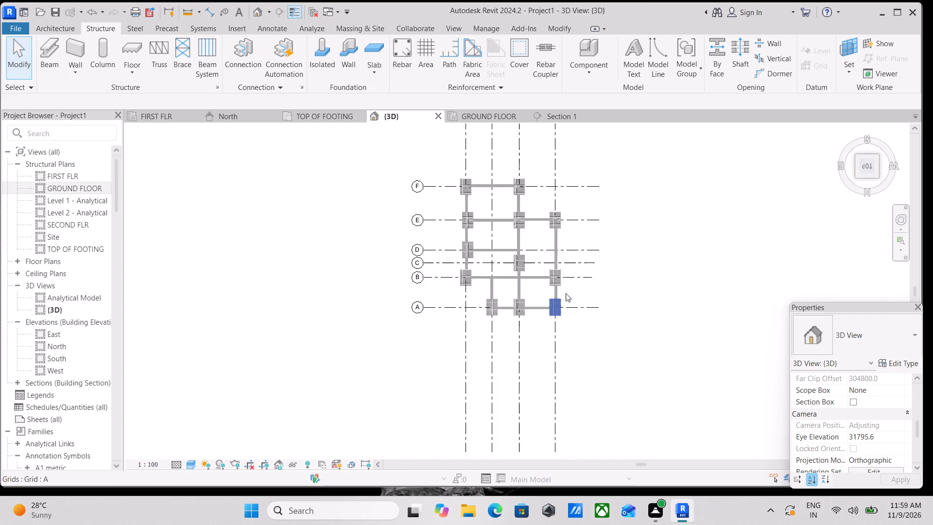
pyautogui.scroll(11, 542, 240)
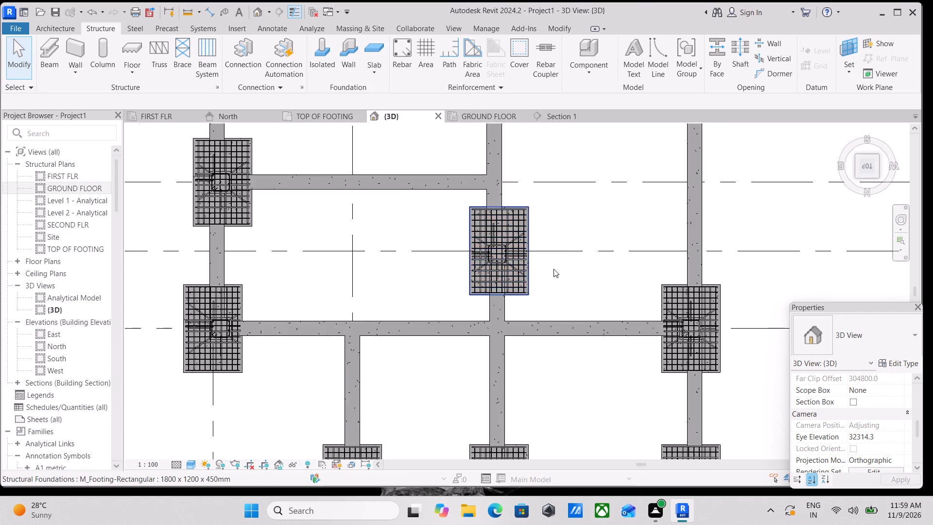
pyautogui.scroll(2, 554, 268)
pyautogui.moveTo(558, 263); pyautogui.dragTo(542, 347, button='middle')
pyautogui.scroll(-9, 544, 344)
pyautogui.press('Escape')
pyautogui.scroll(-2, 544, 344)
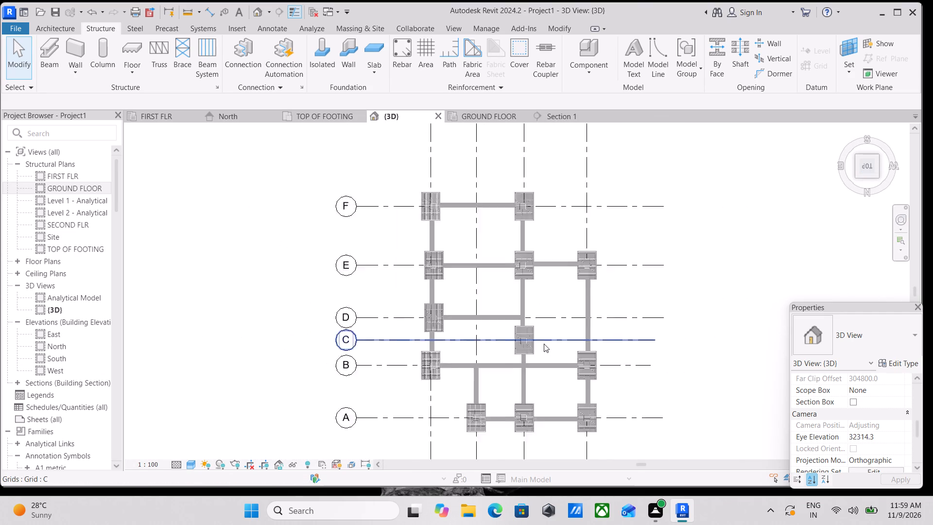
pyautogui.scroll(-2, 544, 344)
pyautogui.keyDown('shift'); pyautogui.moveTo(556, 374); pyautogui.dragTo(652, 223, button='middle'); pyautogui.keyUp('shift')
pyautogui.scroll(5, 543, 364)
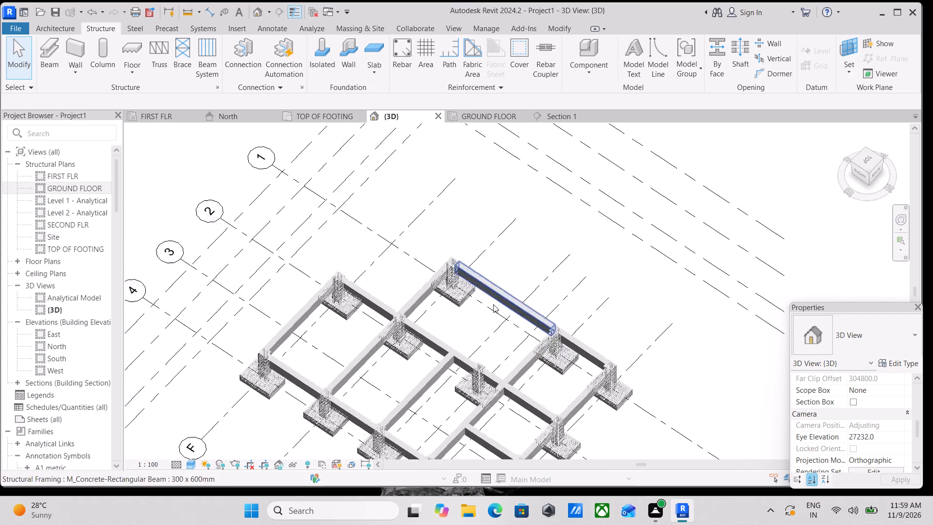
pyautogui.scroll(8, 493, 304)
pyautogui.keyDown('shift'); pyautogui.moveTo(360, 357); pyautogui.dragTo(376, 291, button='middle'); pyautogui.keyUp('shift')
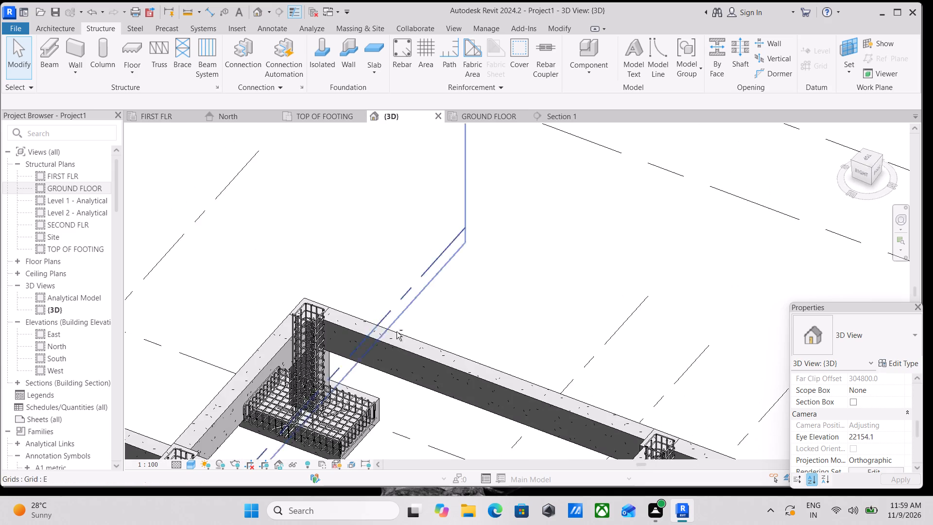
pyautogui.scroll(-2, 428, 412)
pyautogui.moveTo(427, 405); pyautogui.dragTo(442, 338, button='middle')
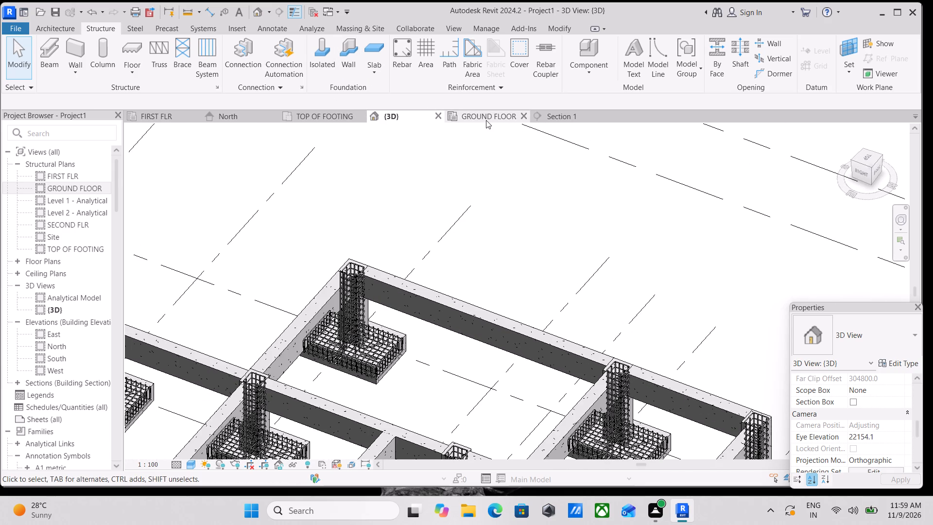
# Place a building section across the grid 1 beam in the GROUND FLOOR plan, between two columns.
pyautogui.click(486, 120)
pyautogui.scroll(-6, 412, 278)
pyautogui.moveTo(497, 321); pyautogui.dragTo(495, 219, button='middle')
pyautogui.scroll(-1, 566, 310)
pyautogui.middleClick(566, 310)
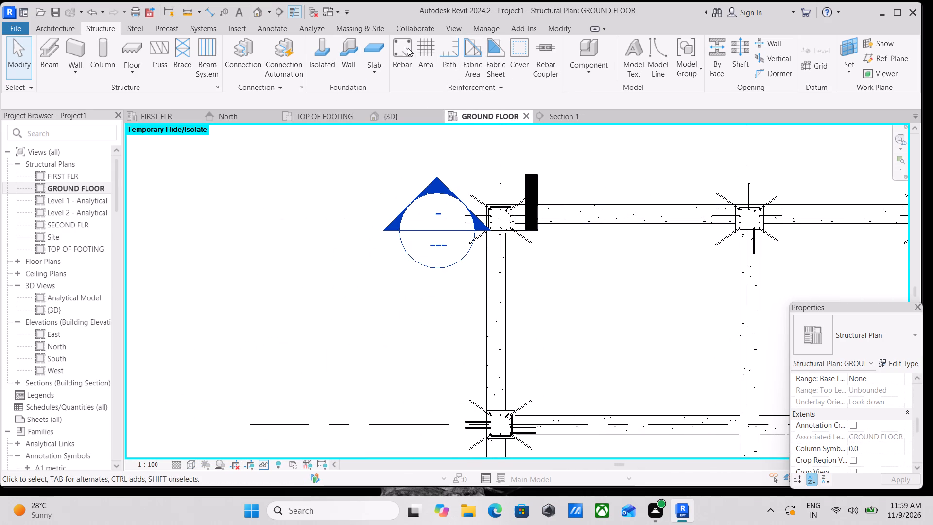
pyautogui.moveTo(568, 307); pyautogui.dragTo(593, 284, button='middle')
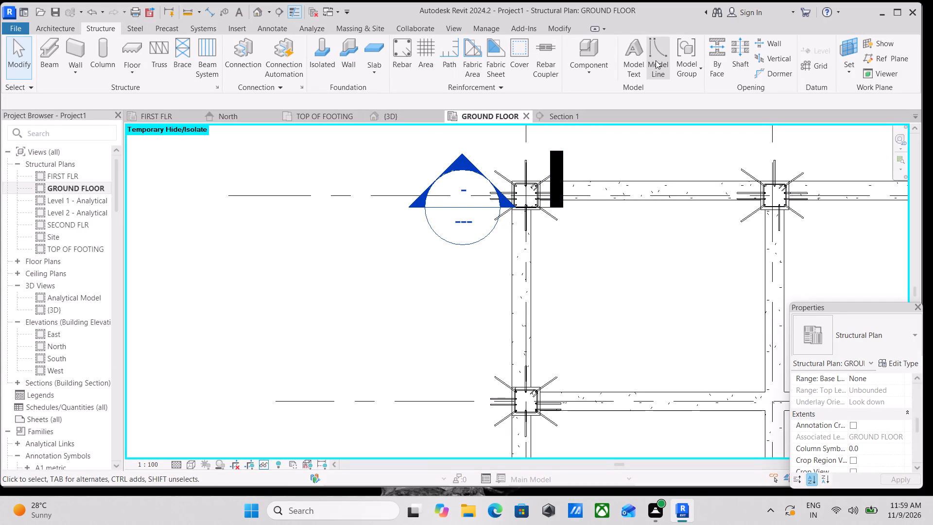
pyautogui.click(277, 10)
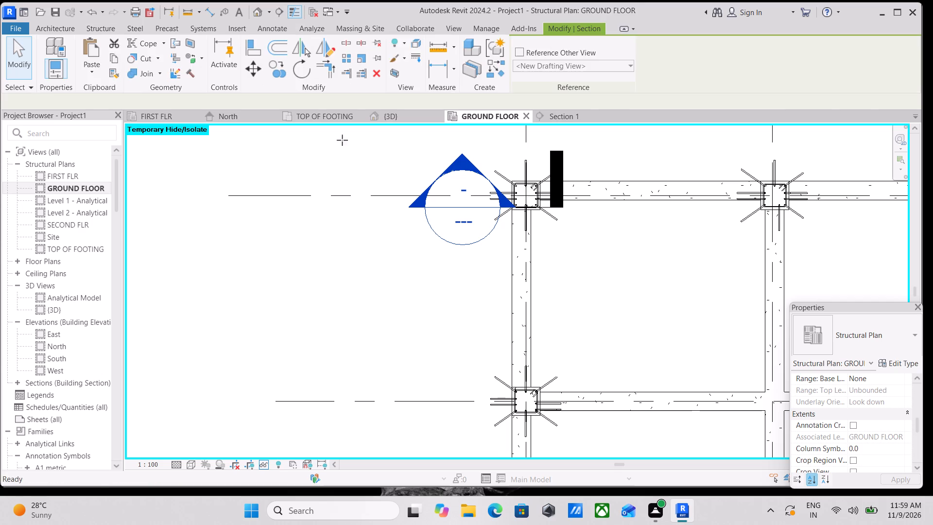
pyautogui.scroll(4, 509, 377)
pyautogui.scroll(3, 481, 330)
pyautogui.moveTo(478, 329); pyautogui.dragTo(379, 314, button='middle')
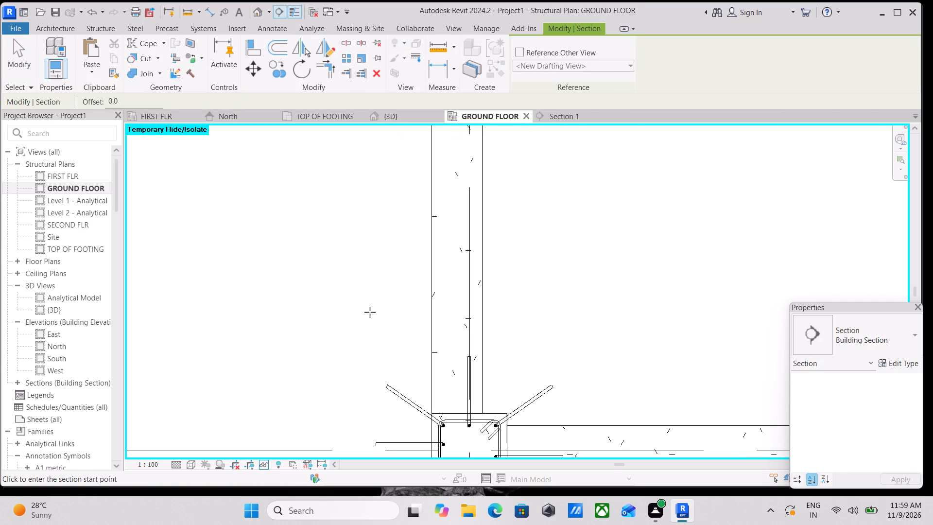
pyautogui.click(370, 312)
pyautogui.click(547, 311)
pyautogui.scroll(-2, 515, 280)
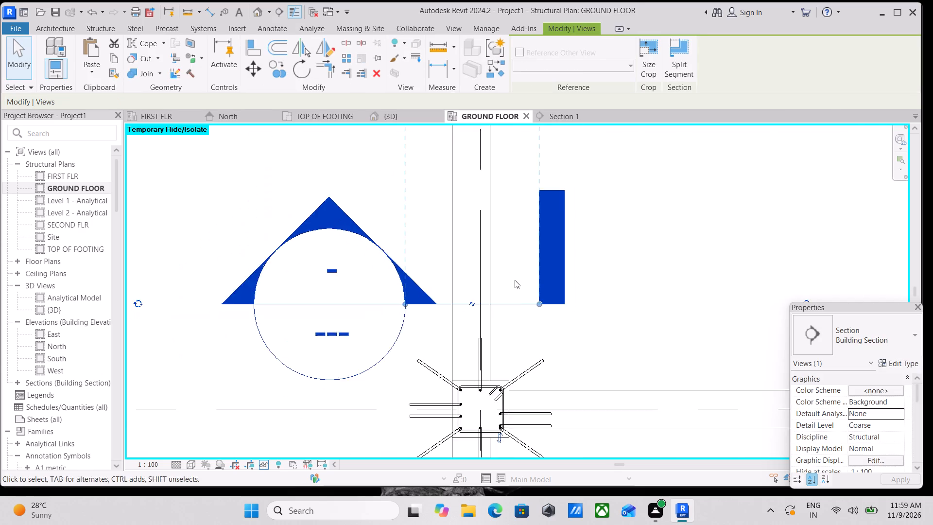
# Shorten the new section's view depth so it ends a short distance along the grid 1 beam.
pyautogui.moveTo(515, 280); pyautogui.dragTo(530, 380, button='middle')
pyautogui.scroll(-2, 523, 289)
pyautogui.moveTo(523, 289); pyautogui.dragTo(526, 343, button='middle')
pyautogui.scroll(1, 526, 343)
pyautogui.scroll(-3, 532, 289)
pyautogui.moveTo(532, 289); pyautogui.dragTo(532, 336, button='middle')
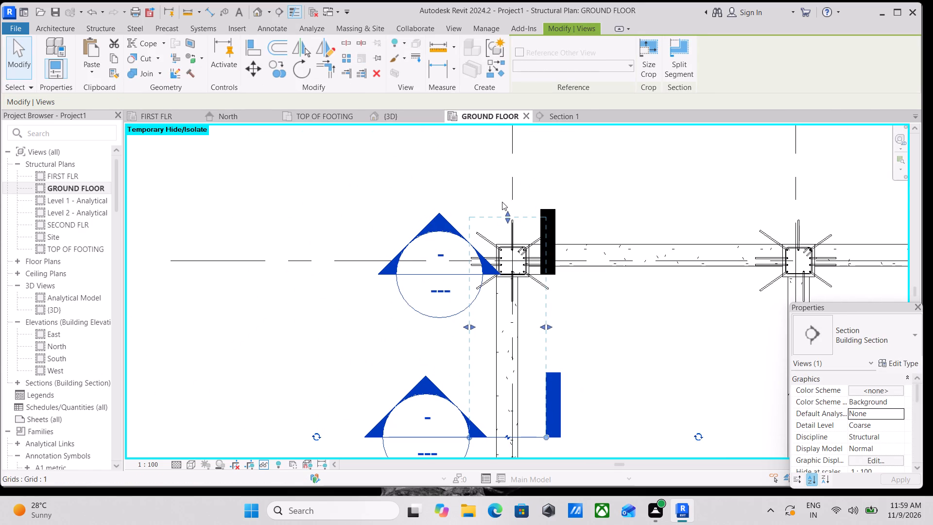
pyautogui.moveTo(501, 213); pyautogui.dragTo(507, 389)
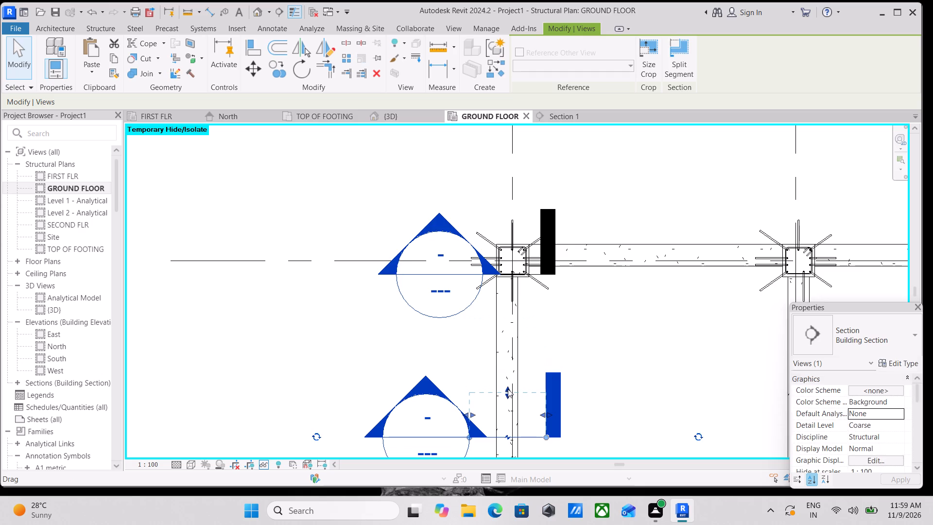
pyautogui.moveTo(511, 389); pyautogui.dragTo(519, 277, button='middle')
pyautogui.scroll(10, 518, 279)
pyautogui.moveTo(521, 277); pyautogui.dragTo(529, 325)
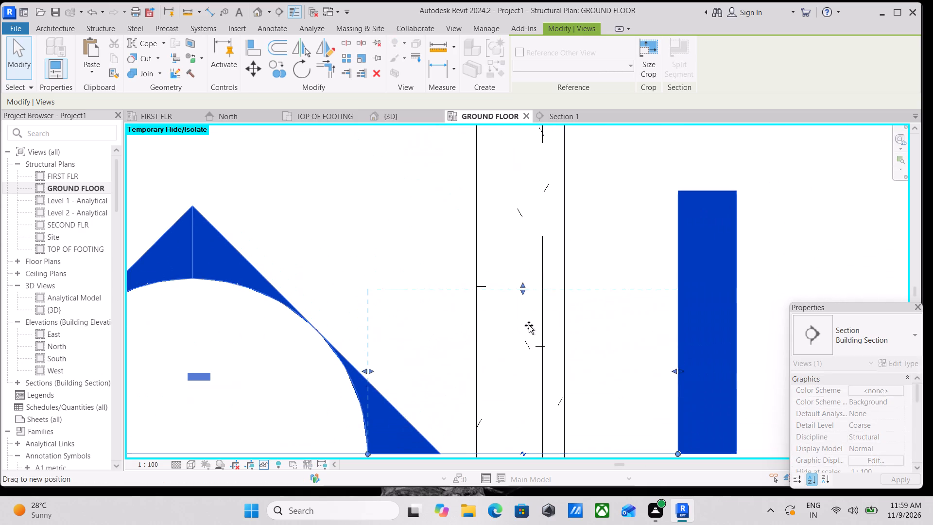
pyautogui.moveTo(529, 325); pyautogui.dragTo(531, 347)
pyautogui.moveTo(531, 347); pyautogui.dragTo(483, 239, button='middle')
pyautogui.scroll(-2, 483, 239)
pyautogui.moveTo(483, 239); pyautogui.dragTo(486, 275, button='middle')
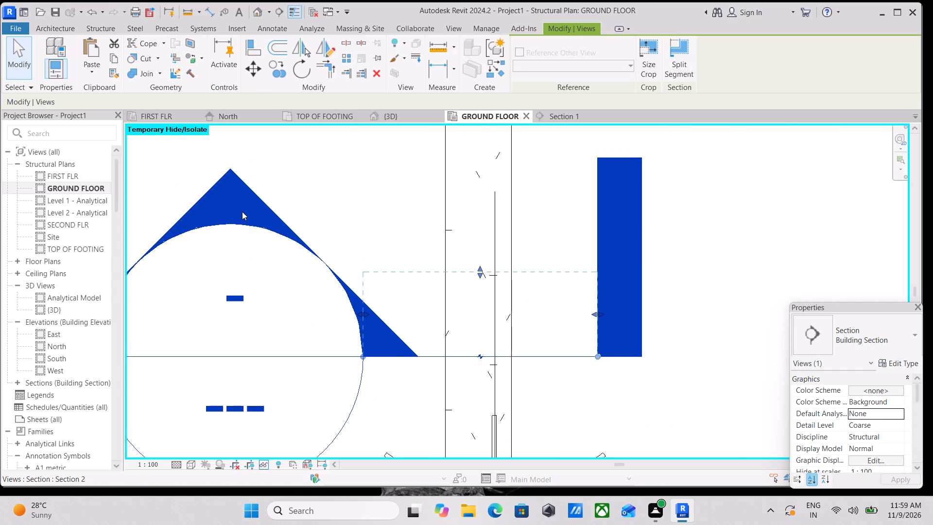
# Open the view of the new section through the grid 1 beam.
pyautogui.rightClick(240, 208)
pyautogui.click(325, 217)
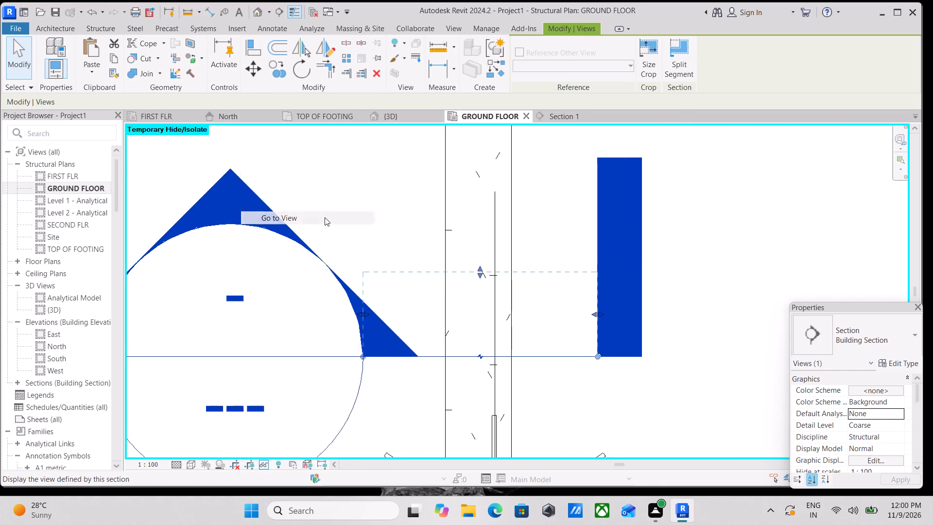
pyautogui.moveTo(455, 285); pyautogui.dragTo(466, 251, button='middle')
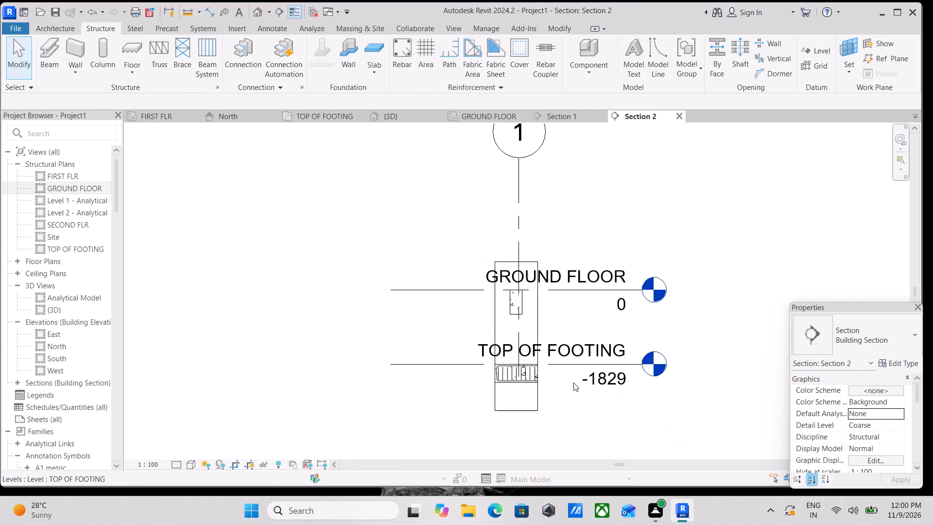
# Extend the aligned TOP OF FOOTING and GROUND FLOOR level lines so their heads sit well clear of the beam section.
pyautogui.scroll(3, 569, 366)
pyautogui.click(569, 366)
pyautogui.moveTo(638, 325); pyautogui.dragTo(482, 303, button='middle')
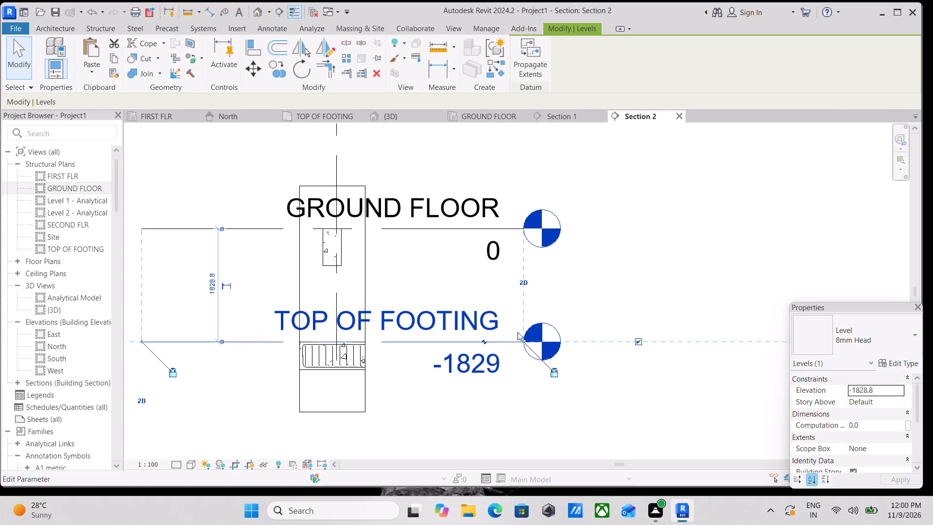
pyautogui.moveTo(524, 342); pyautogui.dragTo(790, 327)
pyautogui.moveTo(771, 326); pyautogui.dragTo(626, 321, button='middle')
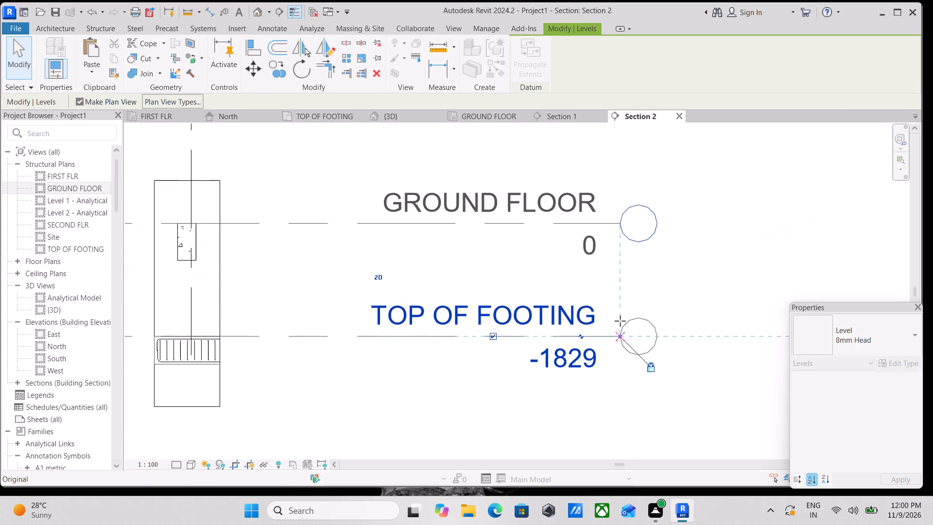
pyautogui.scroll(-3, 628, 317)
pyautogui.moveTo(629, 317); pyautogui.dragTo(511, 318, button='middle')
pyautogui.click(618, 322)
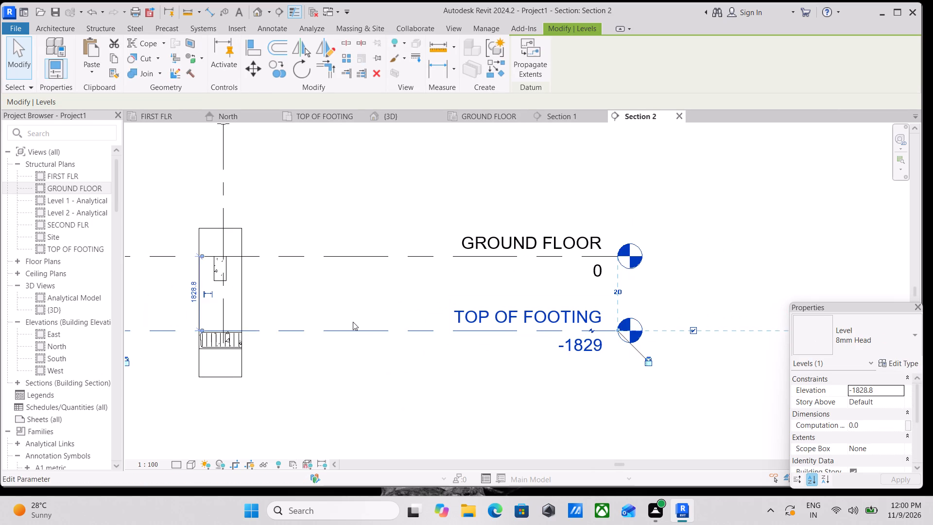
# Raise the lower edge of Section 2's crop region to just below the ground floor beam, excluding the footing.
pyautogui.moveTo(353, 322); pyautogui.dragTo(551, 352, button='middle')
pyautogui.scroll(2, 439, 309)
pyautogui.click(439, 309)
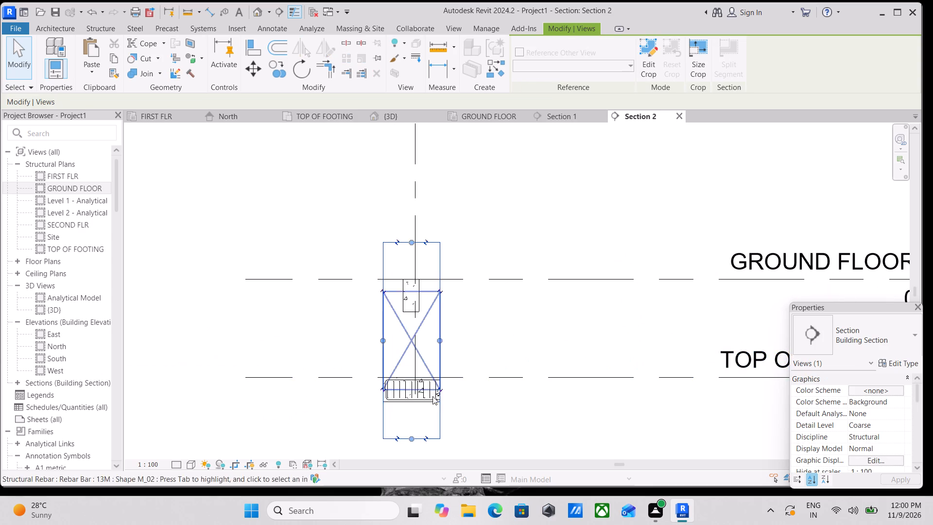
pyautogui.scroll(2, 421, 430)
pyautogui.moveTo(409, 437); pyautogui.dragTo(418, 360)
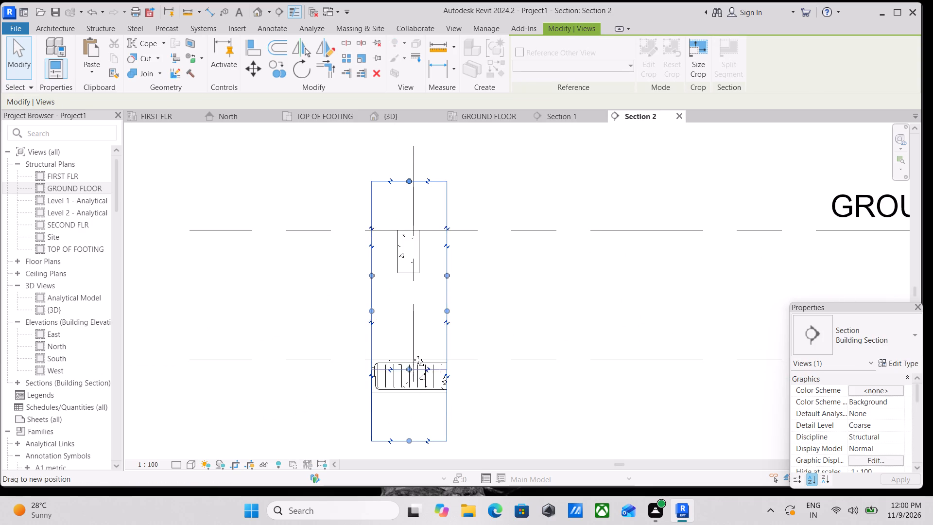
pyautogui.moveTo(418, 360); pyautogui.dragTo(431, 310)
pyautogui.scroll(3, 415, 299)
pyautogui.moveTo(415, 299); pyautogui.dragTo(438, 389, button='middle')
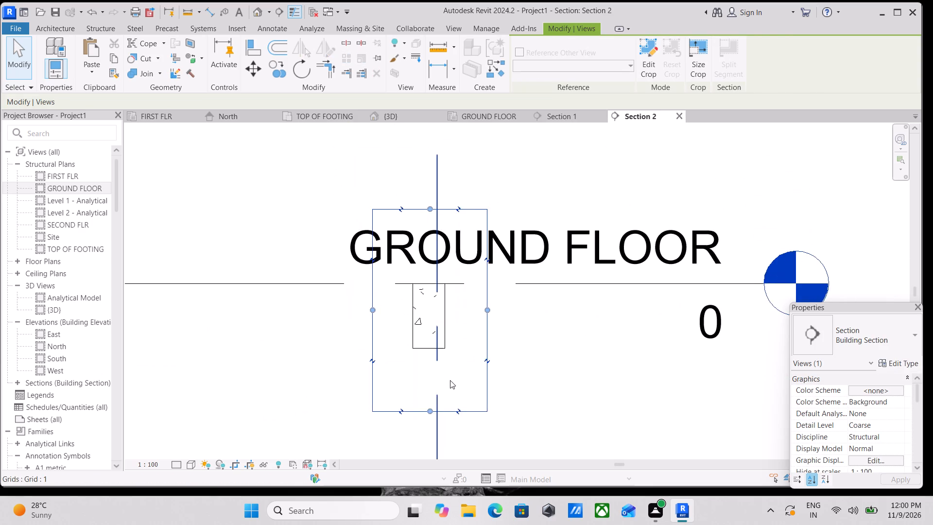
# Extend the GROUND FLOOR level line so its head and label no longer overlap the beam section.
pyautogui.scroll(-3, 514, 325)
pyautogui.moveTo(514, 325); pyautogui.dragTo(441, 349, button='middle')
pyautogui.click(492, 316)
pyautogui.scroll(-2, 638, 321)
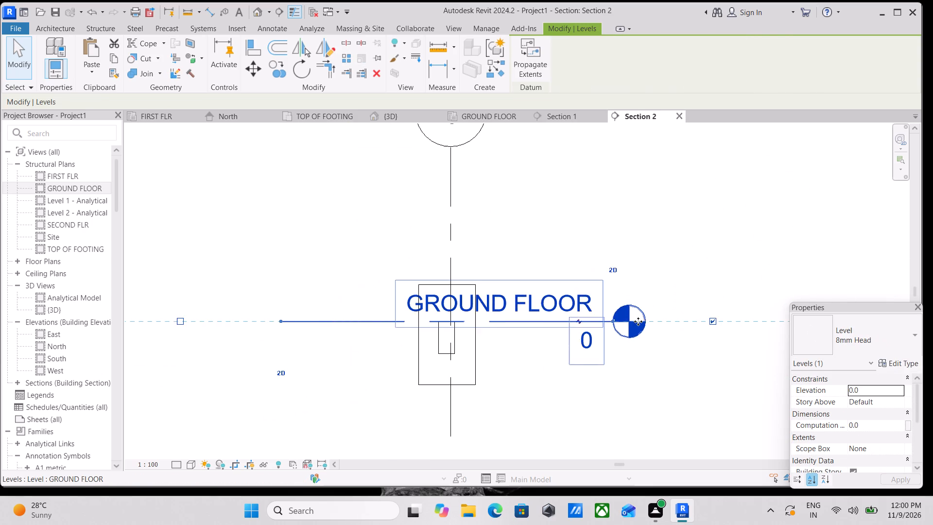
pyautogui.moveTo(638, 321); pyautogui.dragTo(581, 330, button='middle')
pyautogui.moveTo(555, 328); pyautogui.dragTo(590, 328)
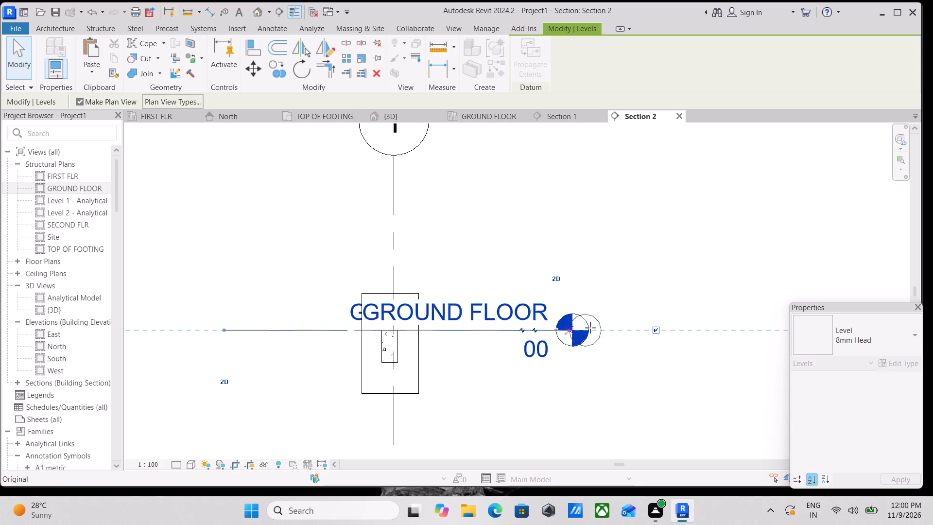
pyautogui.moveTo(590, 328); pyautogui.dragTo(800, 318)
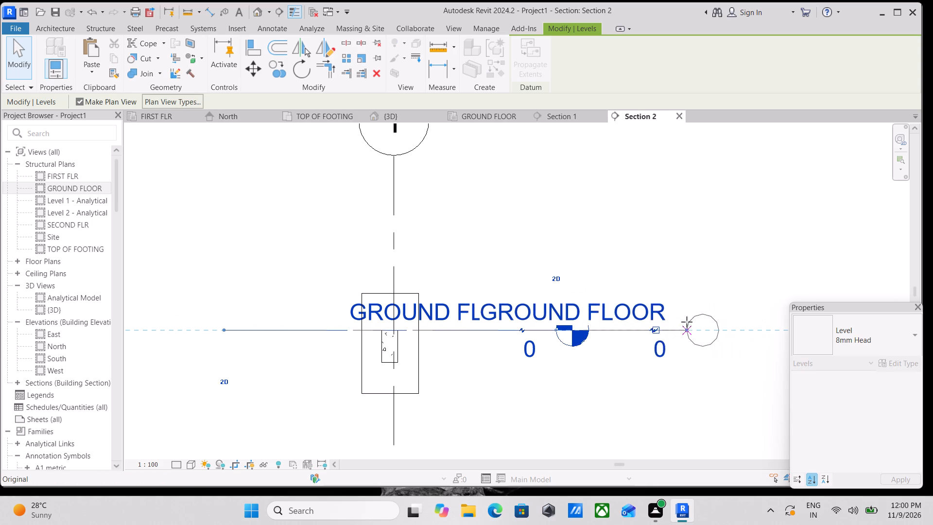
pyautogui.moveTo(687, 322); pyautogui.dragTo(533, 322, button='middle')
pyautogui.click(722, 325)
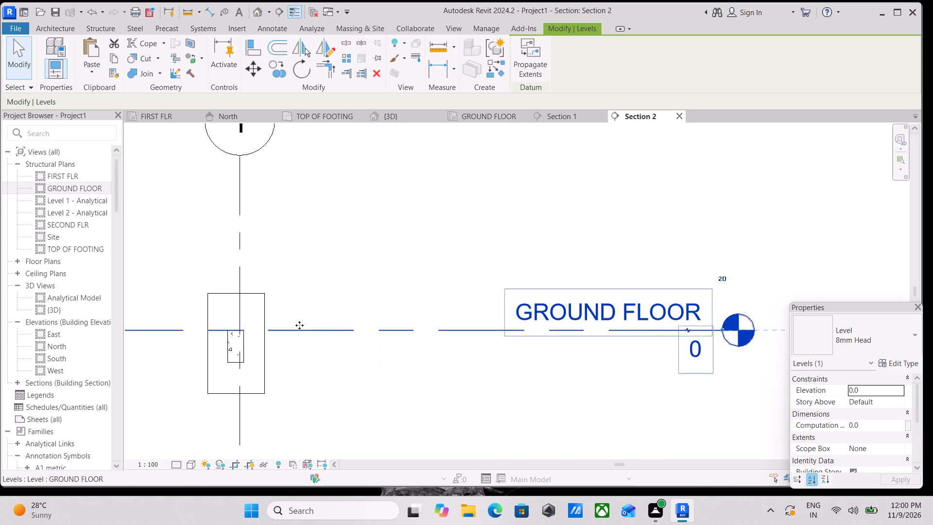
pyautogui.moveTo(299, 325); pyautogui.dragTo(447, 347, button='middle')
pyautogui.scroll(3, 369, 360)
pyautogui.press('Escape')
# Place a 13M rebar stirrup of shape M_T1 inside the beam's cross-section.
pyautogui.scroll(4, 399, 375)
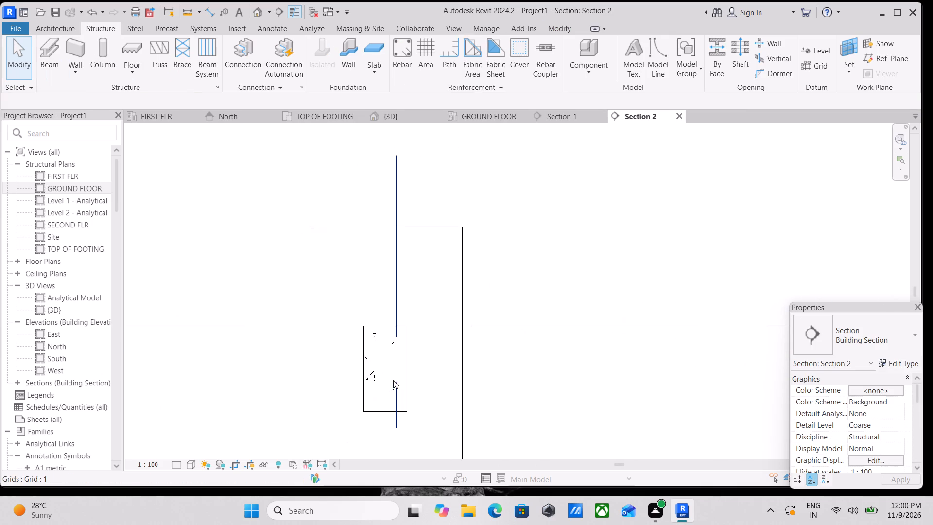
pyautogui.moveTo(383, 341); pyautogui.dragTo(383, 353, button='middle')
pyautogui.moveTo(372, 362); pyautogui.dragTo(379, 386, button='middle')
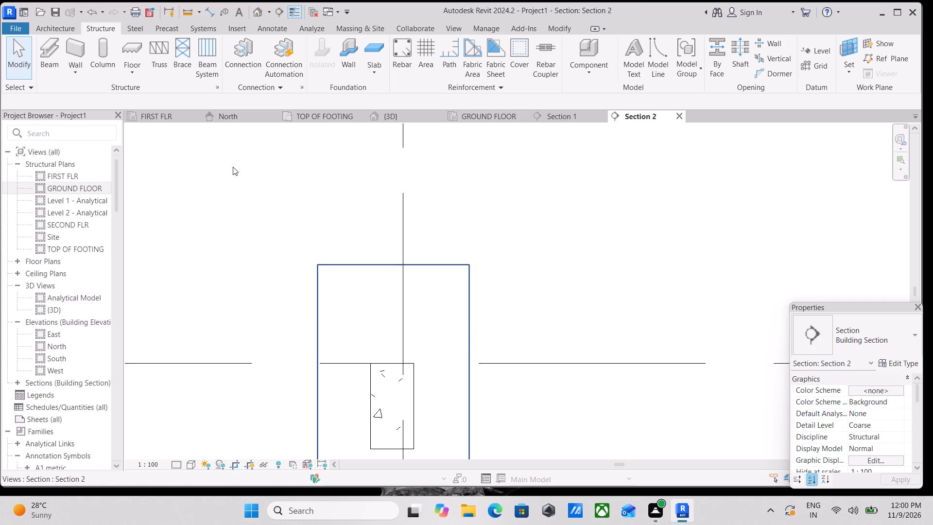
pyautogui.scroll(-1, 281, 194)
pyautogui.moveTo(281, 194); pyautogui.dragTo(288, 199, button='middle')
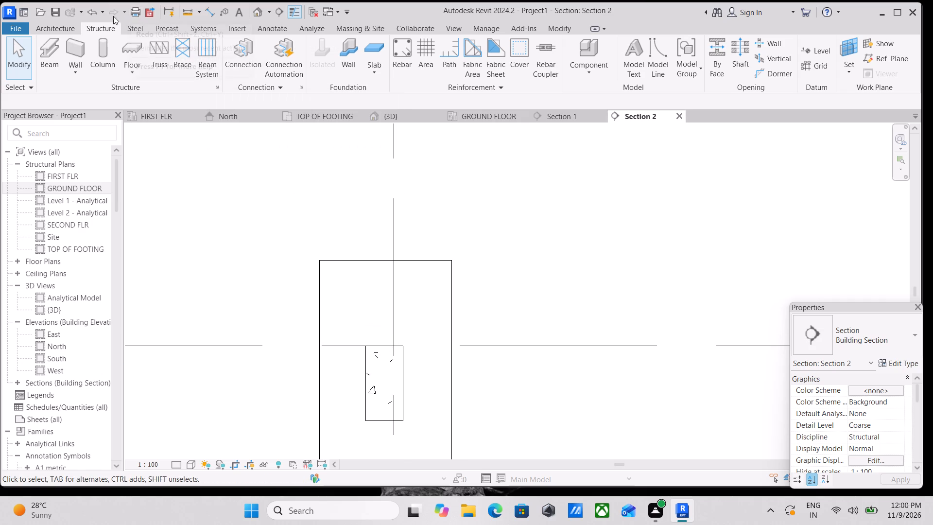
pyautogui.click(406, 57)
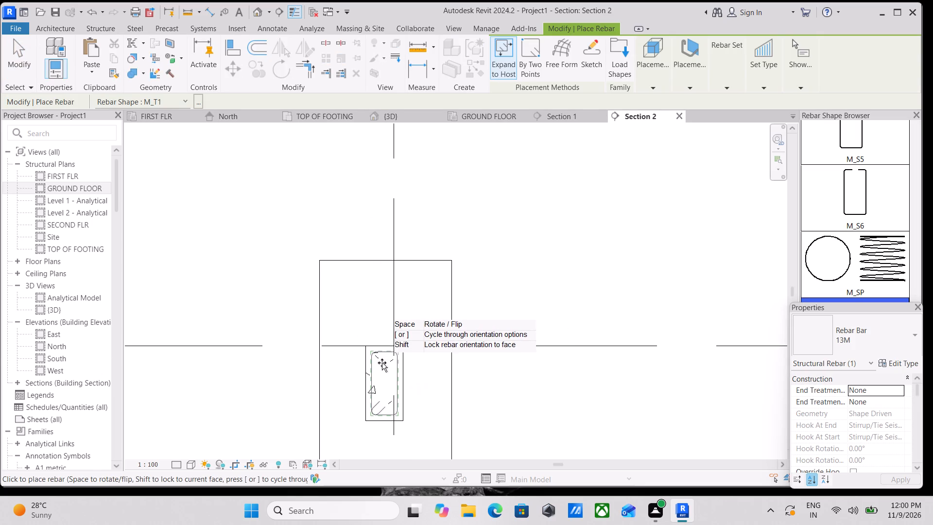
pyautogui.scroll(7, 375, 373)
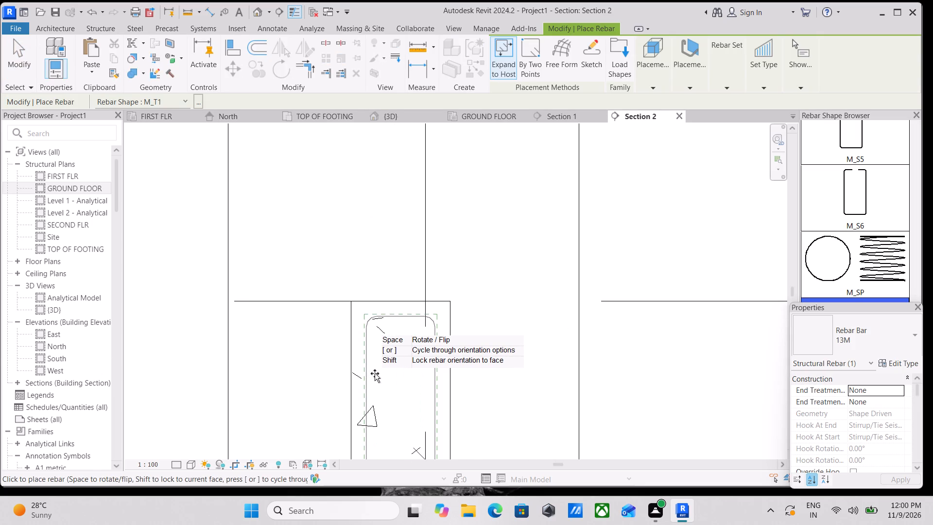
pyautogui.click(375, 373)
pyautogui.scroll(-2, 451, 300)
pyautogui.moveTo(451, 312); pyautogui.dragTo(475, 249, button='middle')
pyautogui.scroll(-1, 454, 307)
pyautogui.press('Escape')
pyautogui.press('Escape')
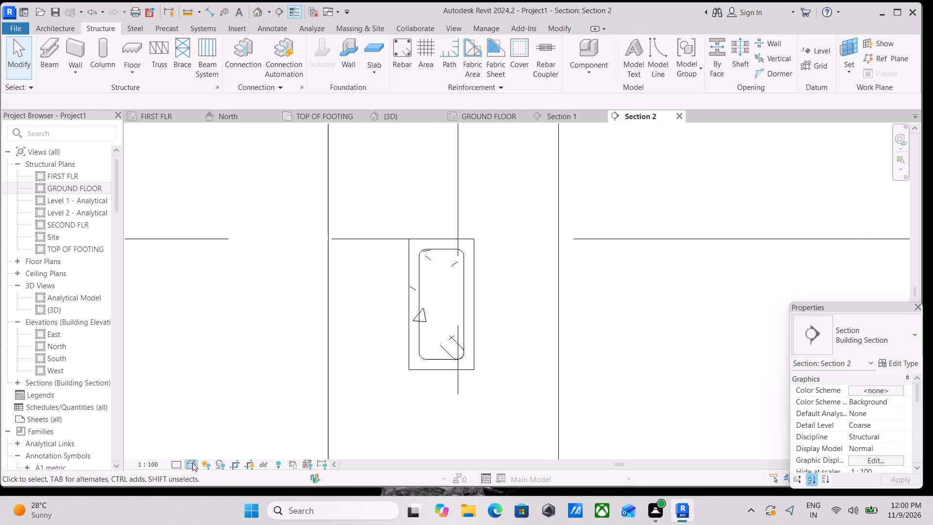
# Set the detail level of Section 2 to Fine.
pyautogui.click(192, 463)
pyautogui.press('Escape')
pyautogui.click(174, 463)
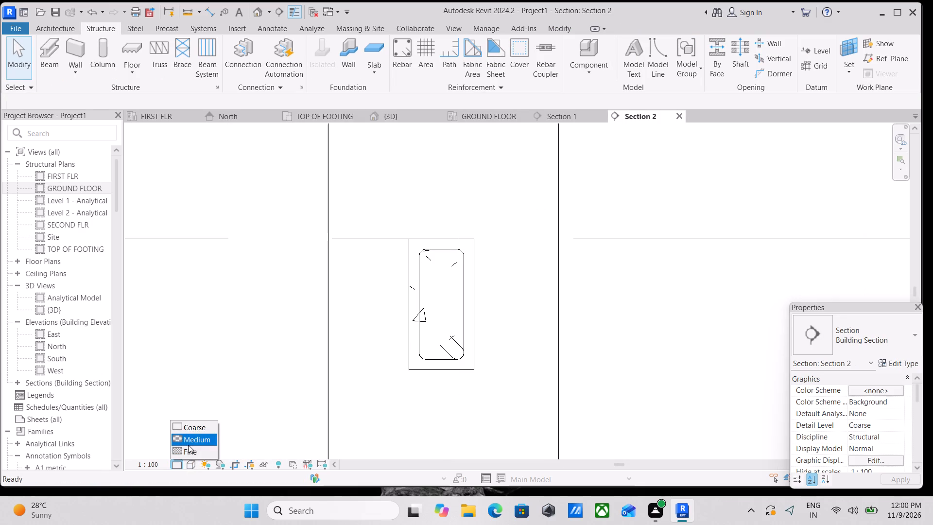
pyautogui.click(190, 452)
# Examine the placed stirrup and Section 2's view properties, including its visibility/graphic overrides and graphic display options.
pyautogui.scroll(4, 375, 357)
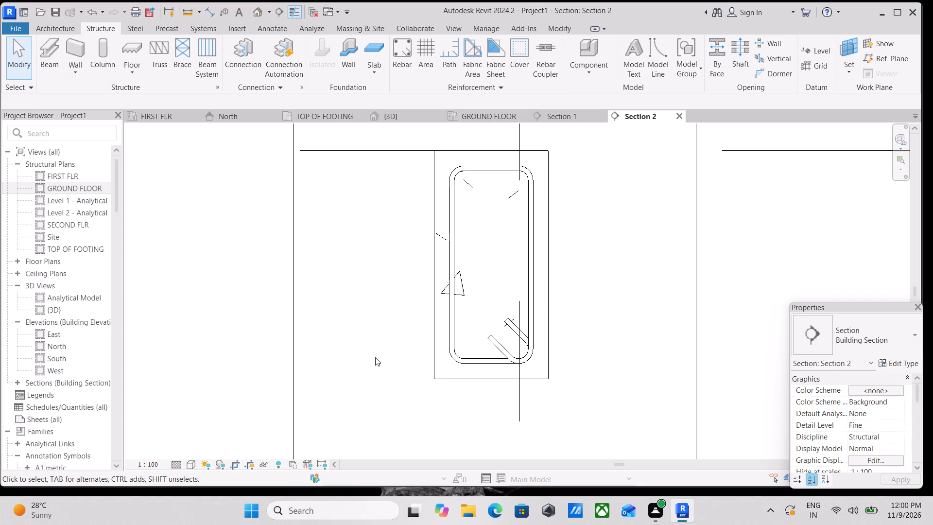
pyautogui.scroll(2, 527, 215)
pyautogui.click(481, 151)
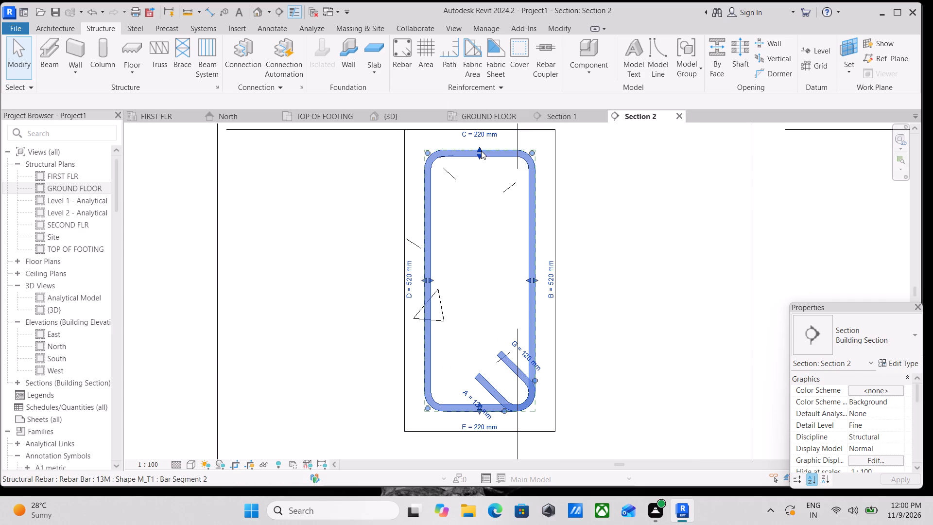
pyautogui.scroll(-3, 844, 369)
pyautogui.scroll(-1, 887, 429)
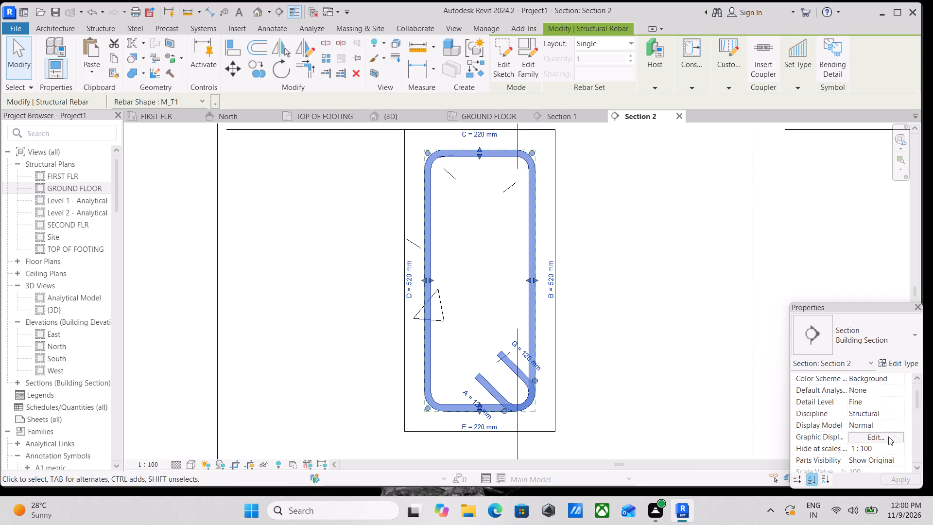
pyautogui.scroll(-3, 883, 434)
pyautogui.scroll(1, 883, 434)
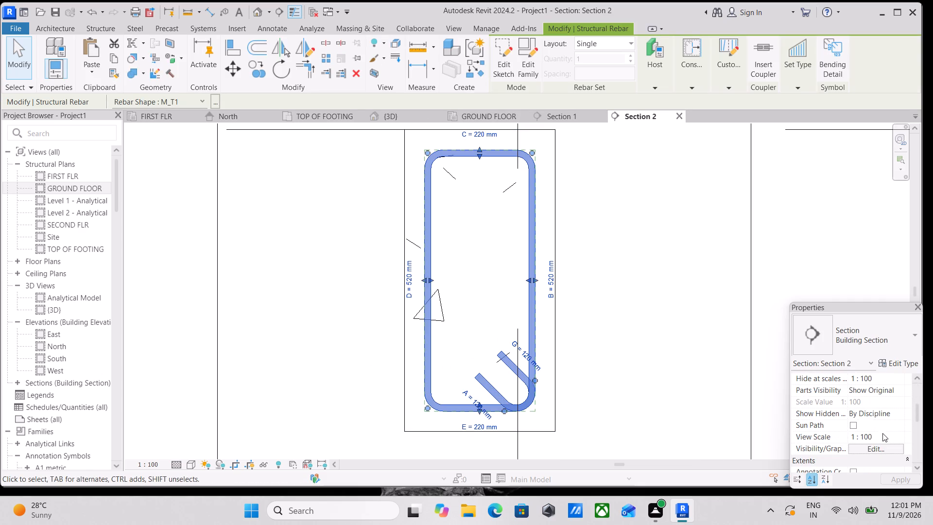
pyautogui.click(877, 446)
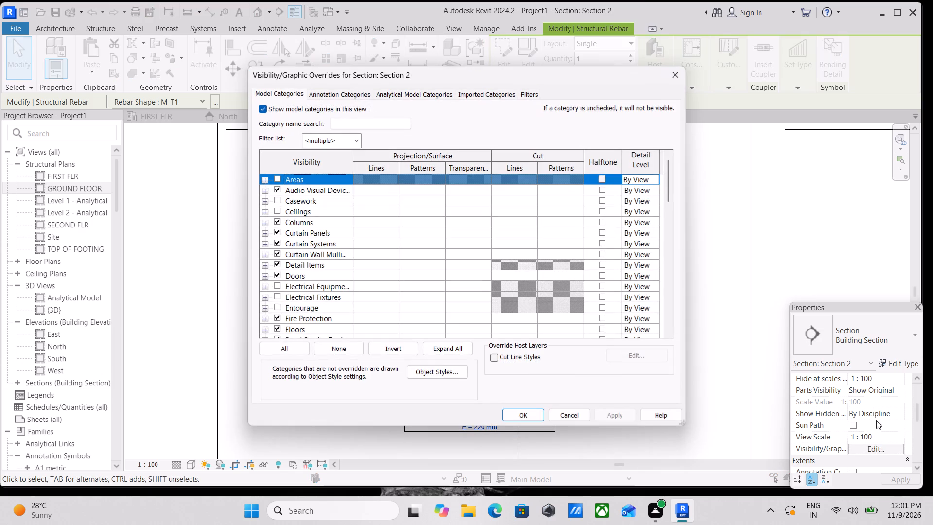
pyautogui.click(671, 80)
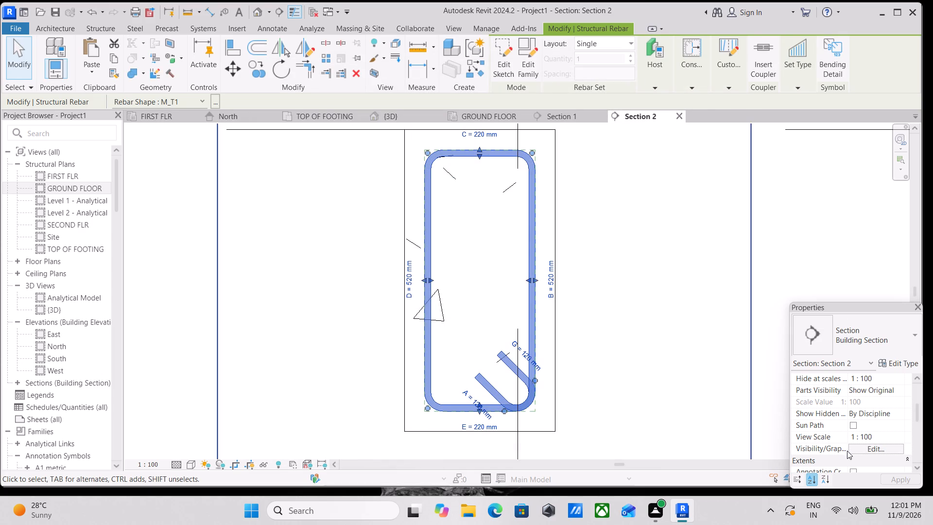
pyautogui.scroll(3, 874, 396)
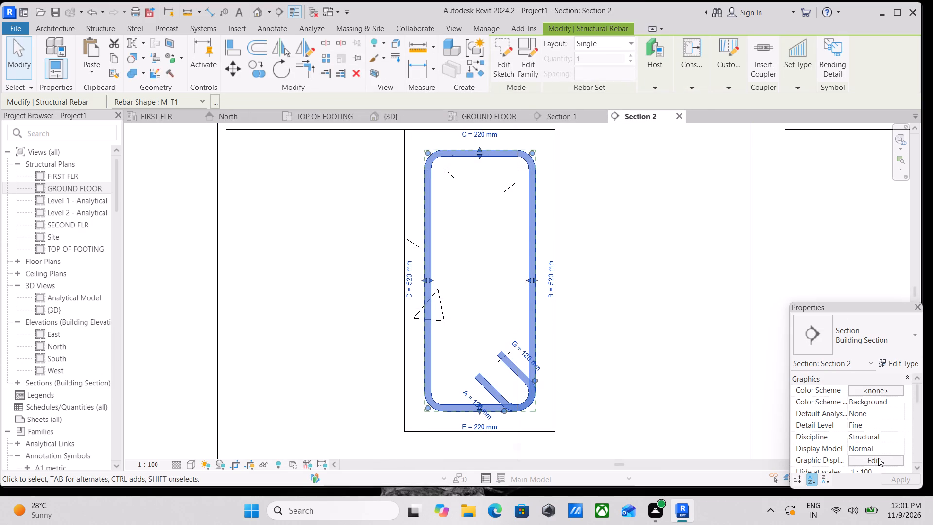
pyautogui.click(878, 458)
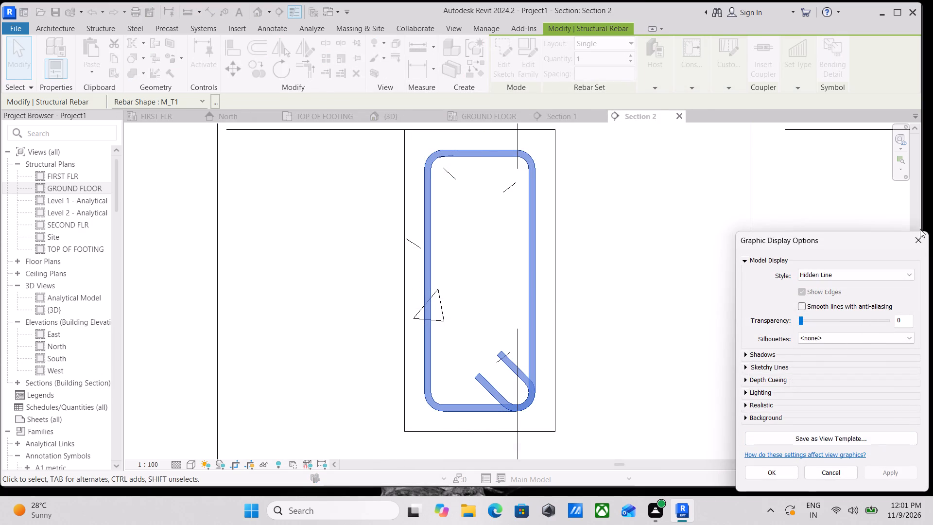
pyautogui.click(924, 239)
pyautogui.scroll(-6, 843, 388)
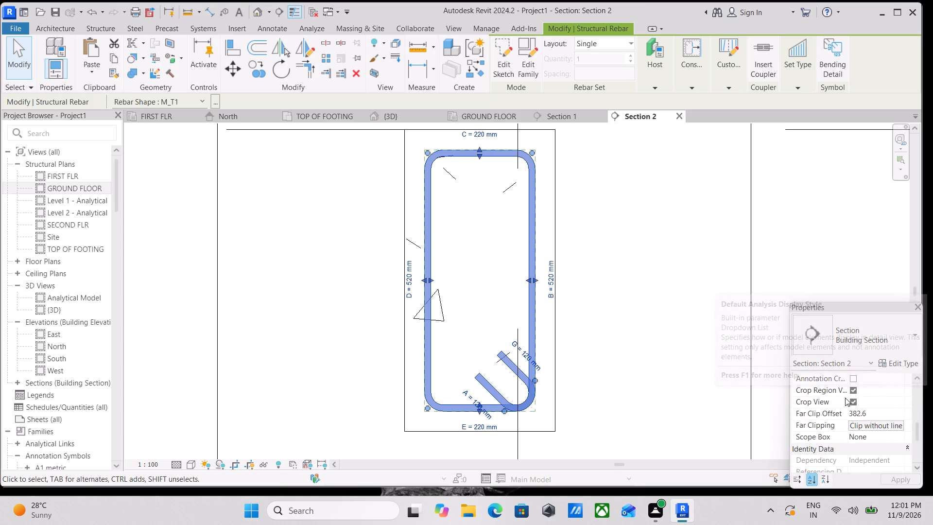
pyautogui.scroll(-5, 858, 418)
pyautogui.scroll(2, 866, 435)
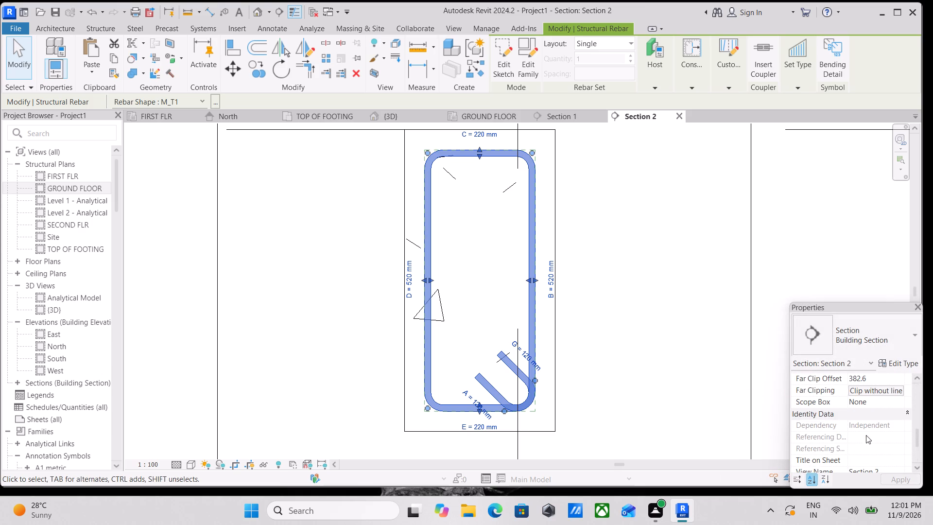
pyautogui.scroll(4, 866, 435)
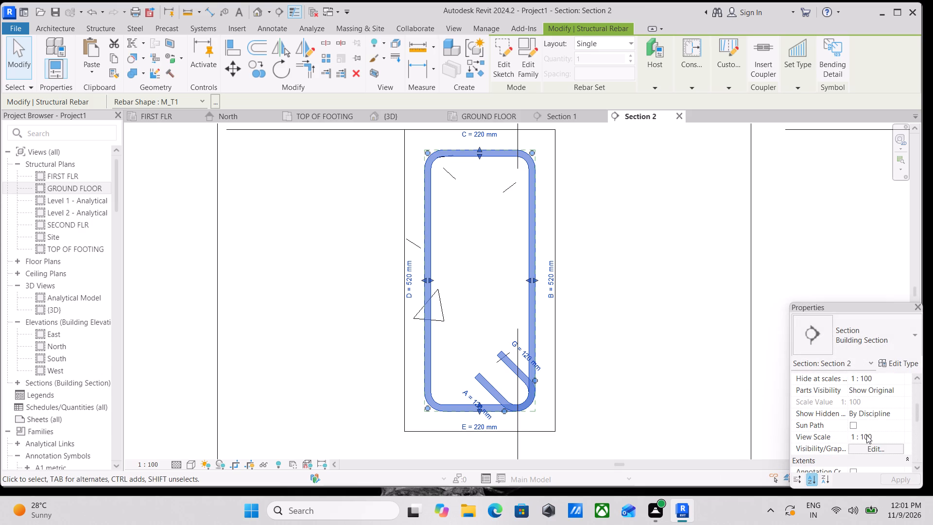
pyautogui.scroll(1, 868, 422)
pyautogui.scroll(-1, 868, 424)
pyautogui.click(869, 449)
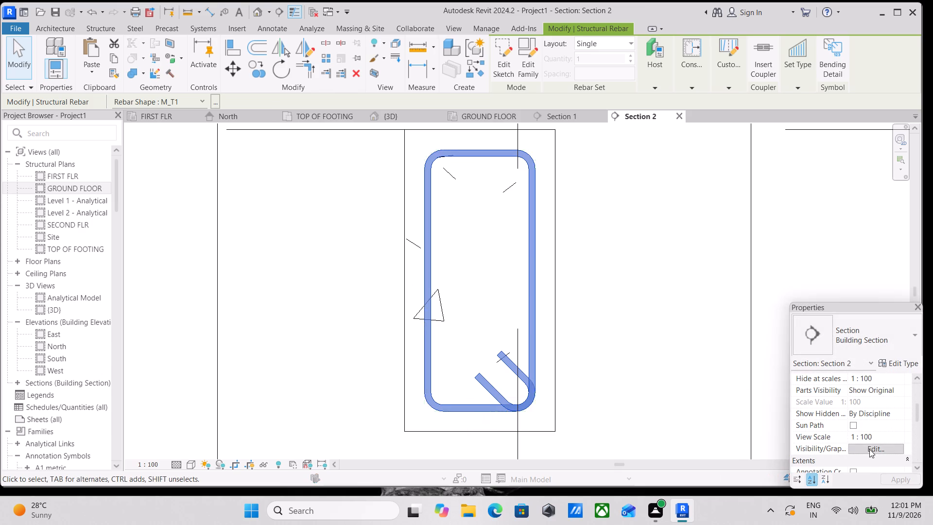
pyautogui.click(680, 65)
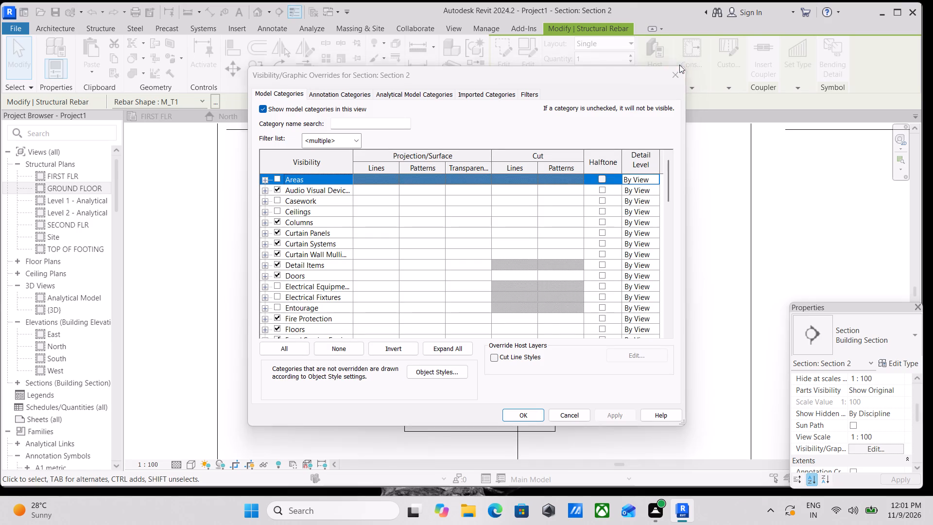
pyautogui.click(677, 72)
pyautogui.scroll(1, 546, 237)
pyautogui.moveTo(533, 236); pyautogui.dragTo(542, 284, button='middle')
pyautogui.scroll(1, 542, 284)
pyautogui.scroll(-1, 544, 274)
pyautogui.moveTo(544, 274); pyautogui.dragTo(547, 290, button='middle')
pyautogui.press('Escape')
pyautogui.scroll(-1, 557, 276)
pyautogui.moveTo(557, 276); pyautogui.dragTo(566, 295, button='middle')
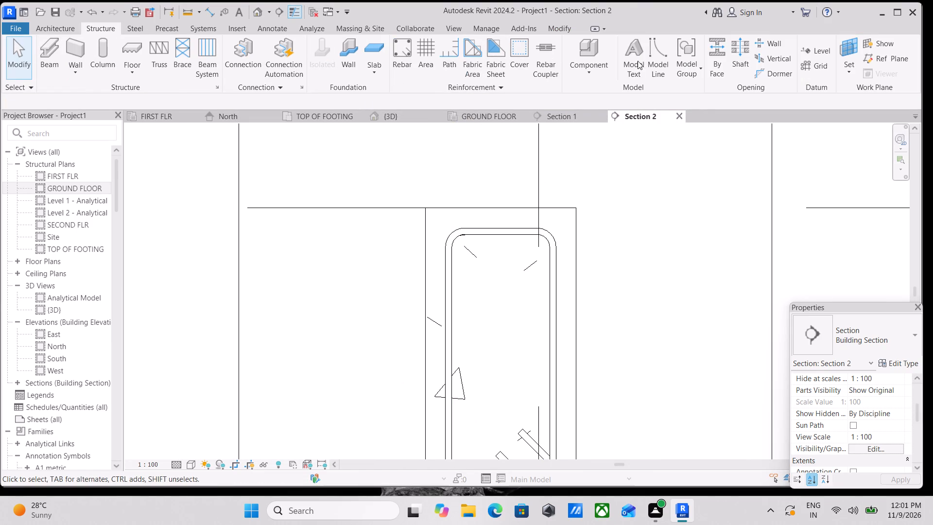
# Place a 13M straight bar of shape M_00 perpendicular to cover, near the stirrup's top-right bend, about 223 mm from the beam's left face.
pyautogui.click(400, 57)
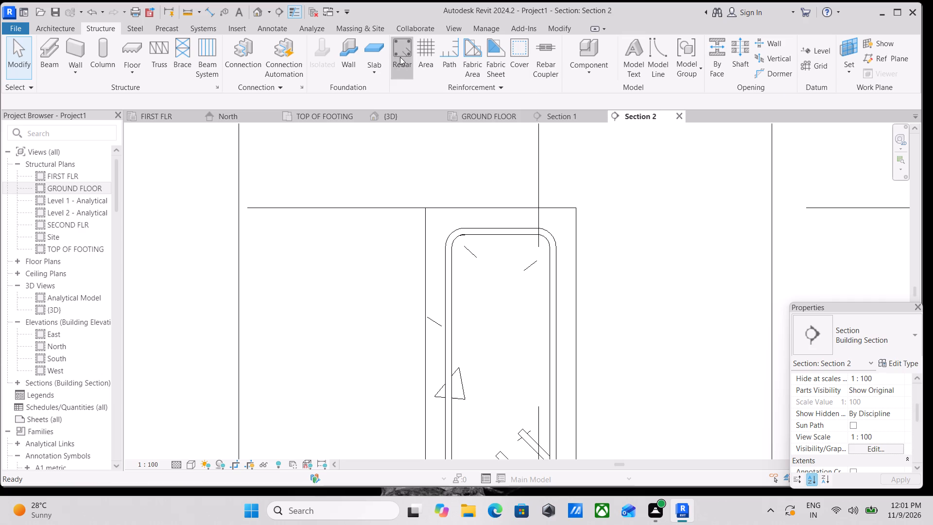
pyautogui.scroll(3, 465, 248)
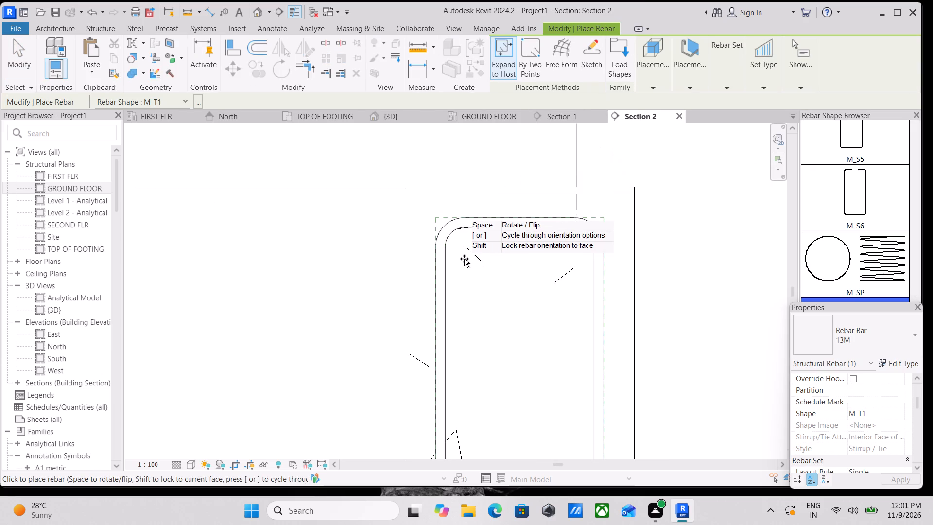
pyautogui.scroll(4, 464, 259)
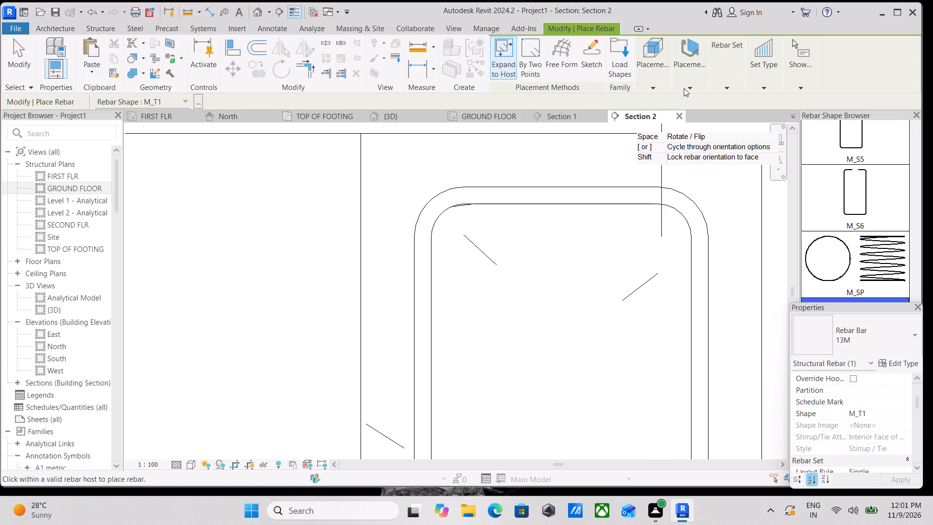
pyautogui.click(687, 84)
pyautogui.click(765, 101)
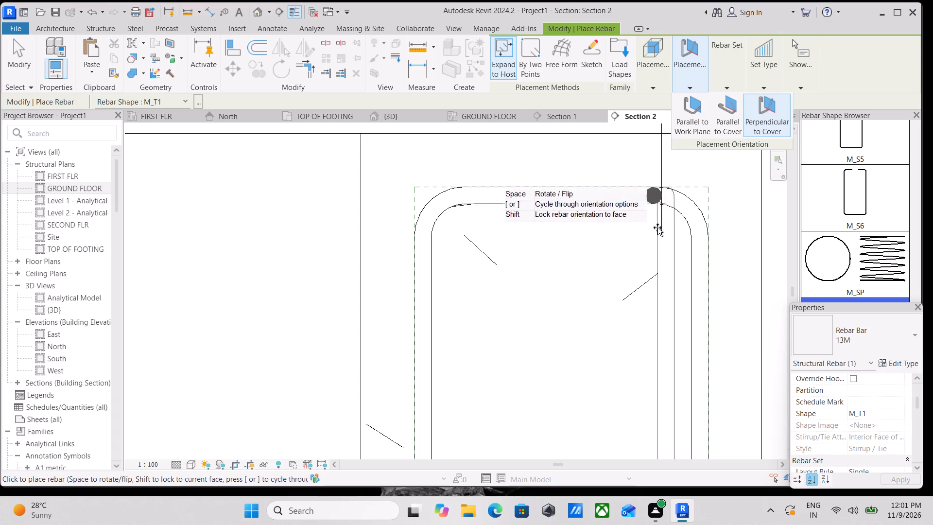
pyautogui.scroll(3, 839, 240)
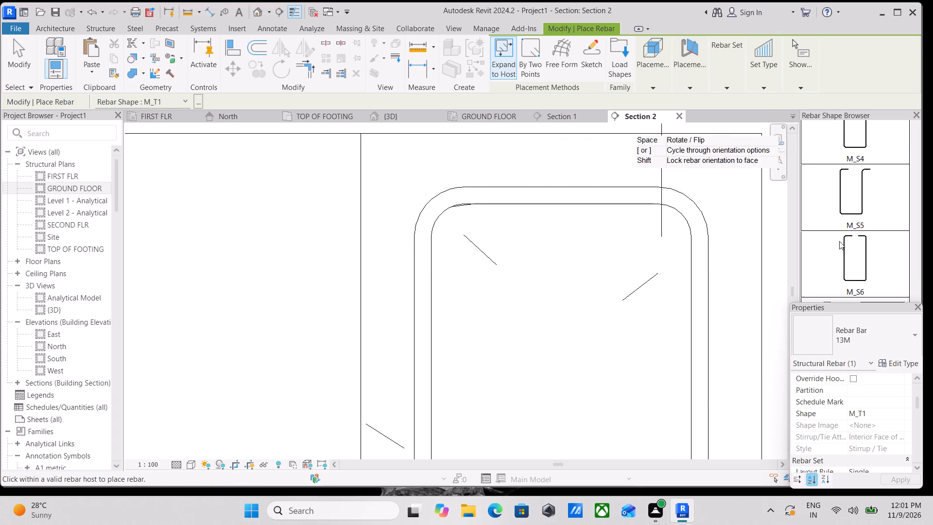
pyautogui.scroll(20, 839, 241)
pyautogui.scroll(14, 839, 241)
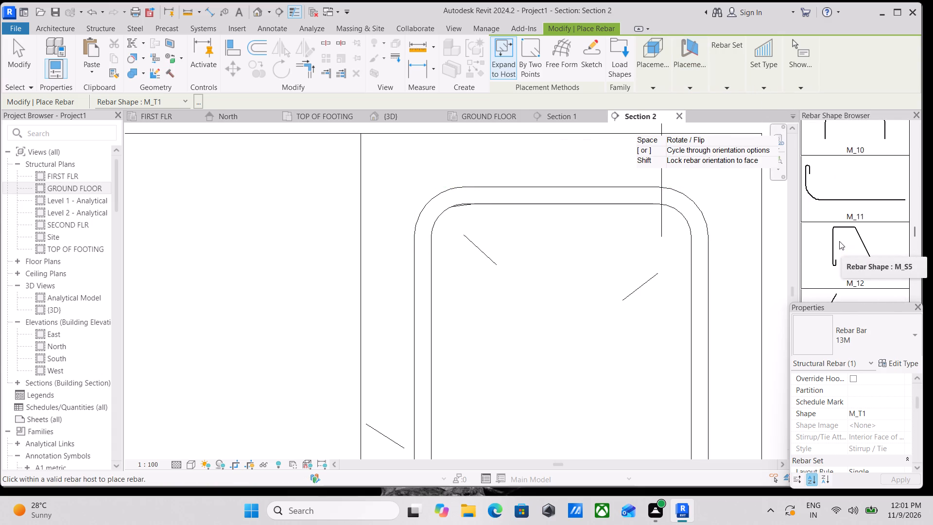
pyautogui.scroll(20, 839, 241)
pyautogui.scroll(10, 839, 241)
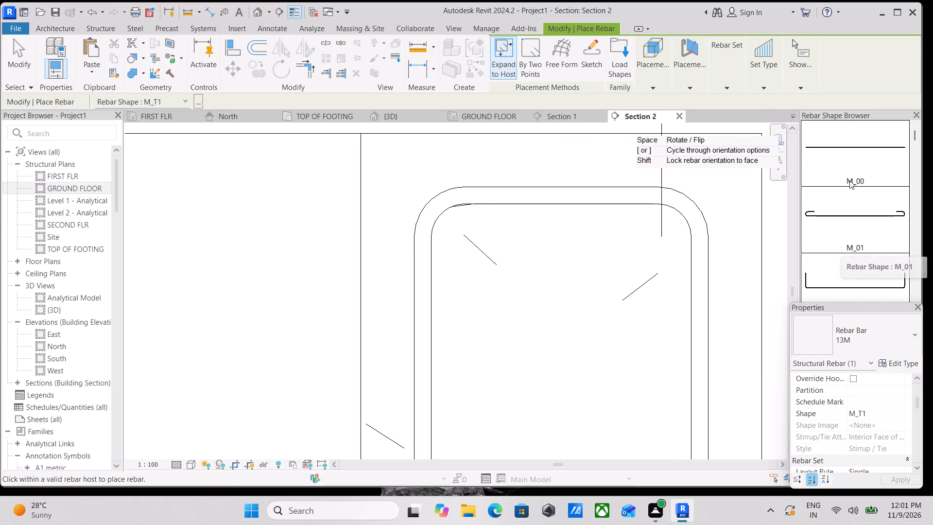
pyautogui.click(849, 164)
pyautogui.scroll(4, 659, 238)
pyautogui.scroll(-5, 661, 236)
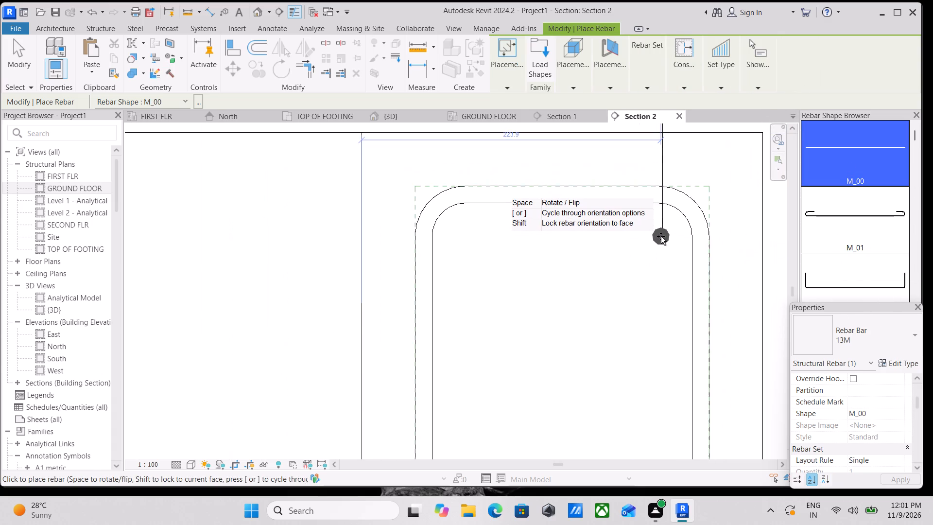
pyautogui.scroll(-3, 661, 236)
pyautogui.click(660, 237)
pyautogui.scroll(-5, 702, 225)
pyautogui.scroll(1, 702, 230)
pyautogui.moveTo(702, 230); pyautogui.dragTo(587, 232, button='middle')
pyautogui.press('Escape')
pyautogui.press('Escape')
# Set the straight bar's layout to Fixed Number with a quantity of 4.
pyautogui.scroll(3, 555, 231)
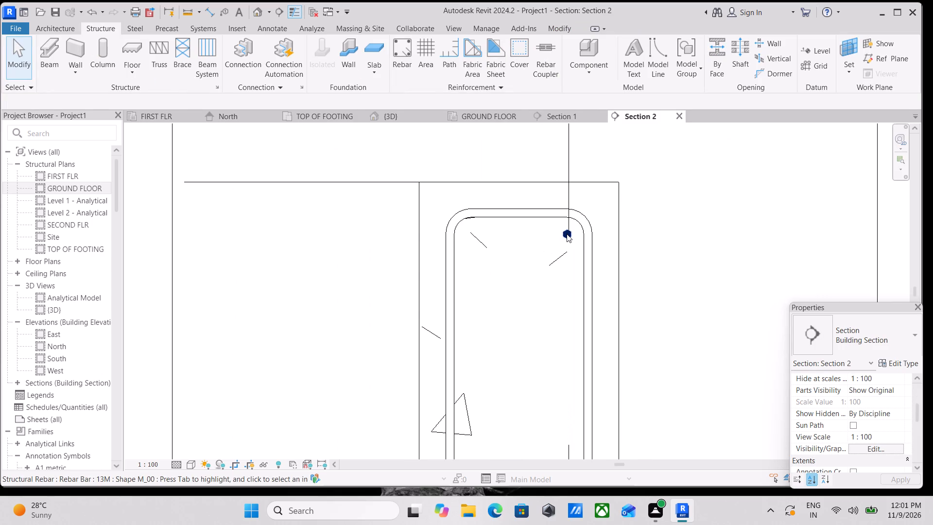
pyautogui.click(567, 234)
pyautogui.click(598, 41)
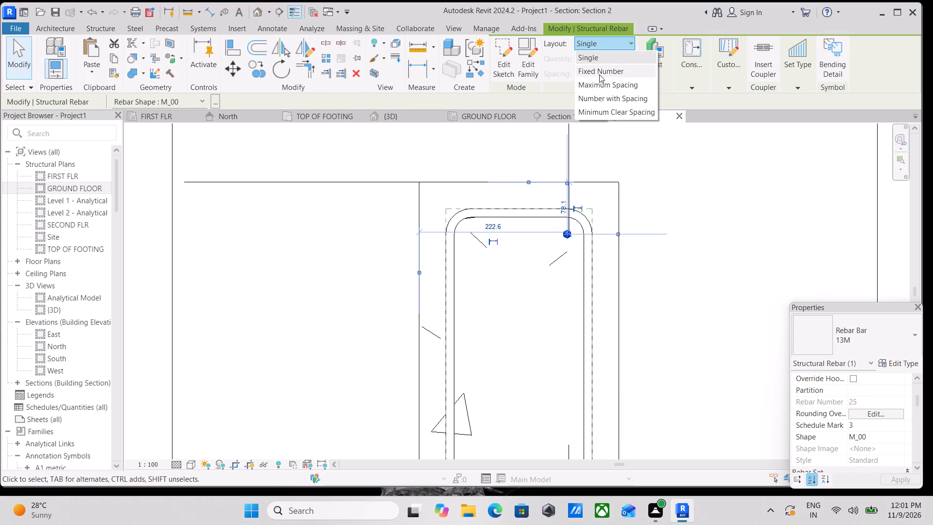
pyautogui.click(605, 73)
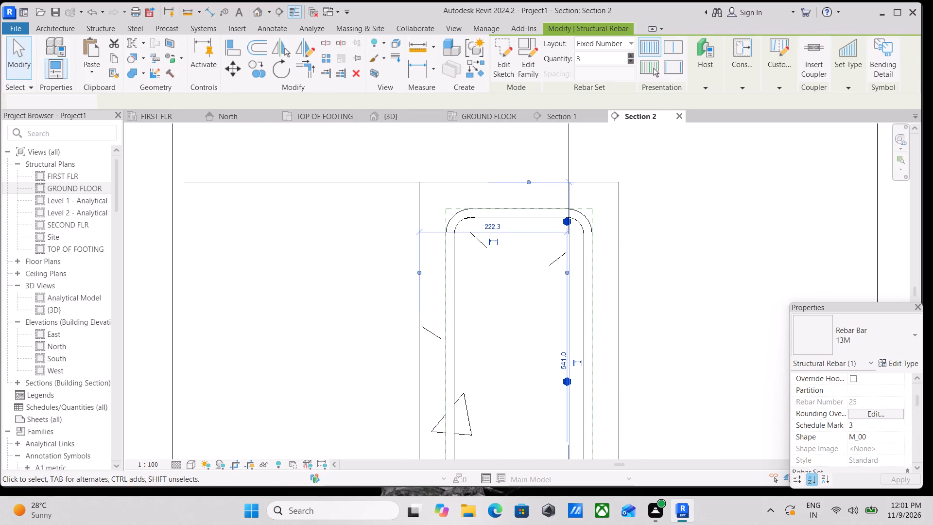
pyautogui.click(604, 59)
pyautogui.press('4')
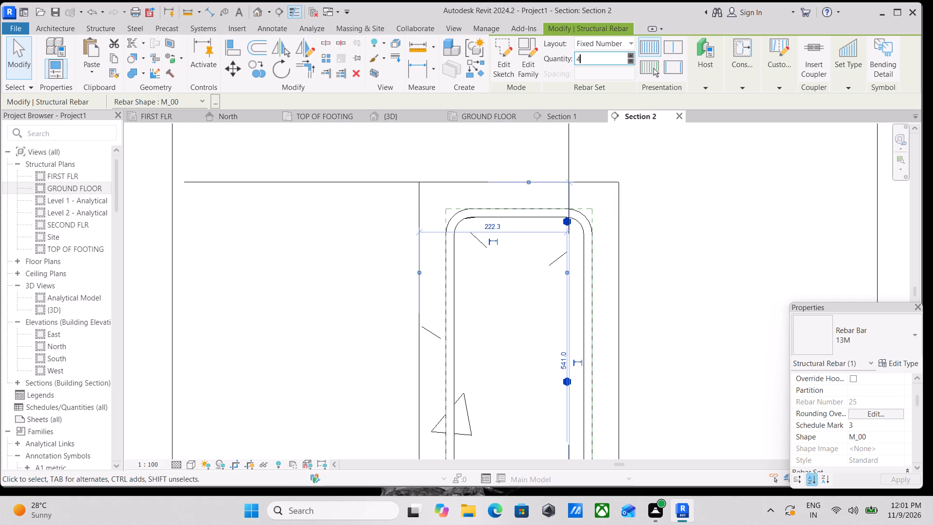
pyautogui.press("'")
pyautogui.press('Return')
pyautogui.click(602, 58)
pyautogui.moveTo(602, 58); pyautogui.dragTo(563, 64)
pyautogui.press('4')
pyautogui.press('Return')
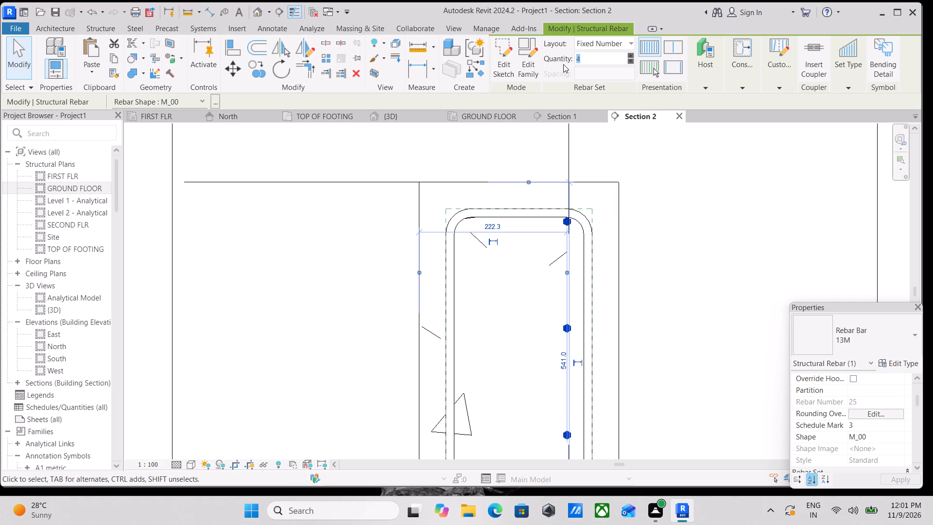
pyautogui.scroll(-4, 622, 140)
pyautogui.press('Escape')
# Adjust both ends of the four-bar set, shifting the bottom bar slightly up and the top bar slightly down inside the stirrup.
pyautogui.moveTo(616, 253); pyautogui.dragTo(621, 239, button='middle')
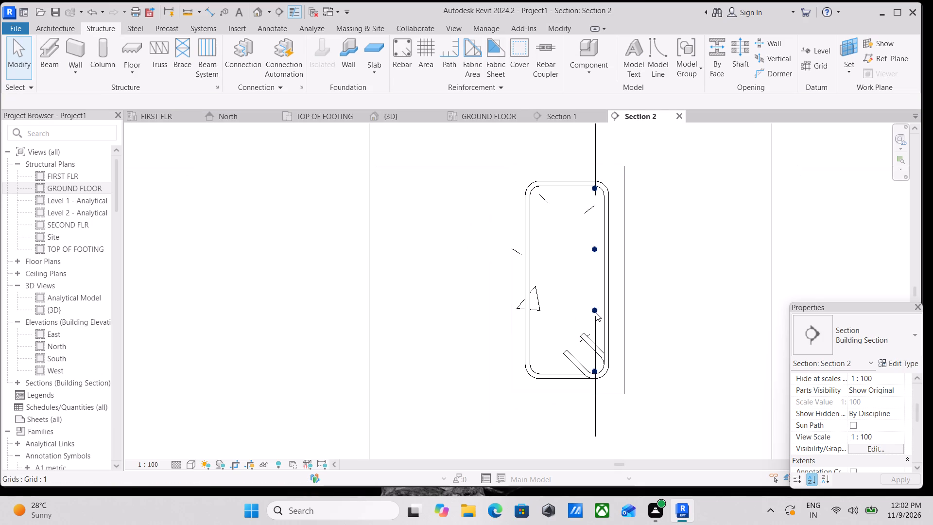
pyautogui.click(595, 312)
pyautogui.scroll(9, 585, 348)
pyautogui.scroll(4, 602, 410)
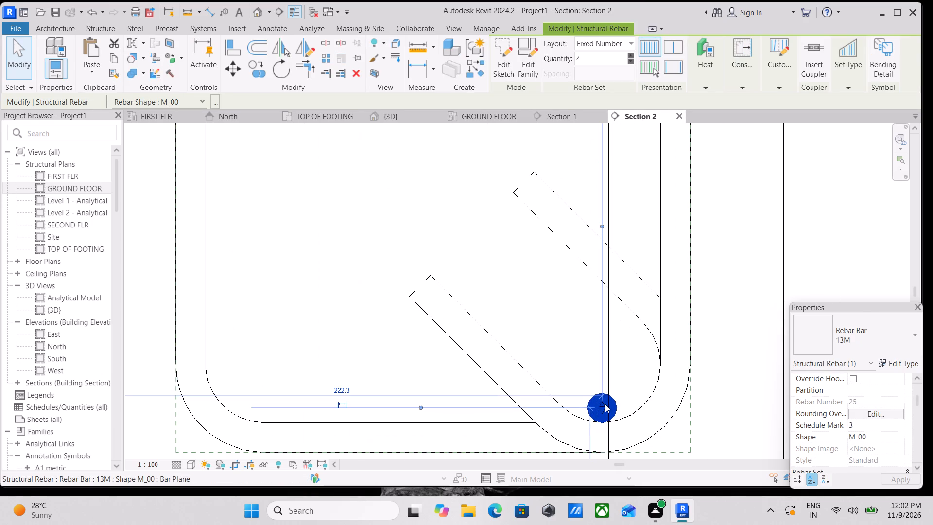
pyautogui.moveTo(604, 402); pyautogui.dragTo(611, 378)
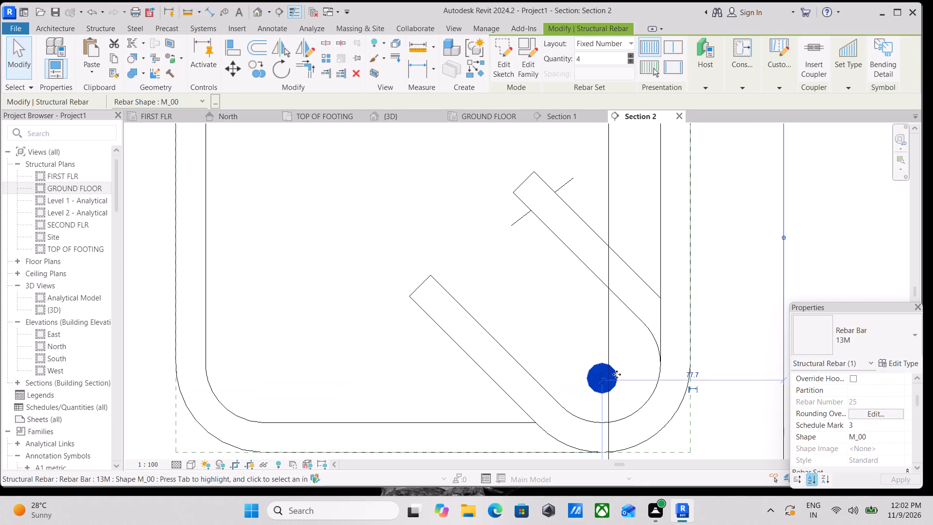
pyautogui.scroll(-4, 617, 374)
pyautogui.moveTo(617, 374); pyautogui.dragTo(664, 480, button='middle')
pyautogui.scroll(-4, 701, 311)
pyautogui.moveTo(701, 311); pyautogui.dragTo(728, 451, button='middle')
pyautogui.scroll(-1, 708, 275)
pyautogui.moveTo(708, 276); pyautogui.dragTo(714, 342, button='middle')
pyautogui.scroll(1, 713, 249)
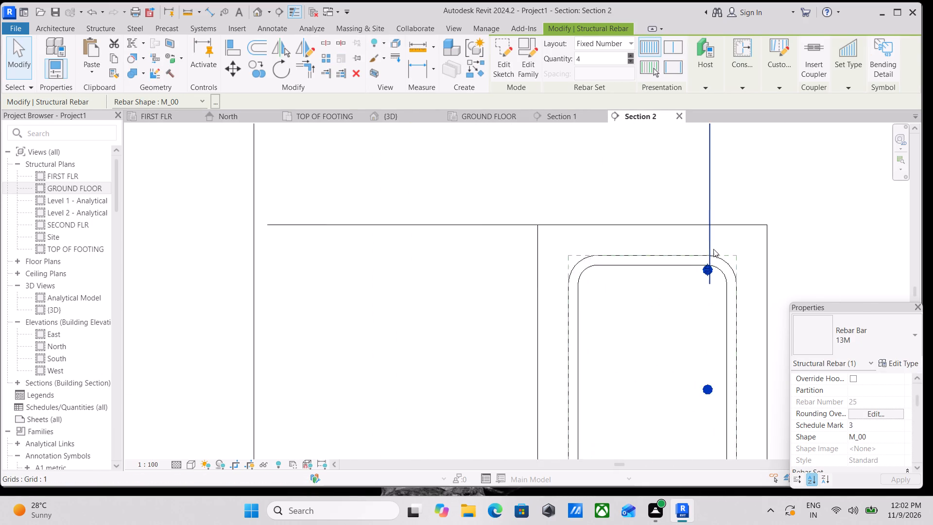
pyautogui.scroll(10, 713, 249)
pyautogui.moveTo(716, 247); pyautogui.dragTo(716, 248)
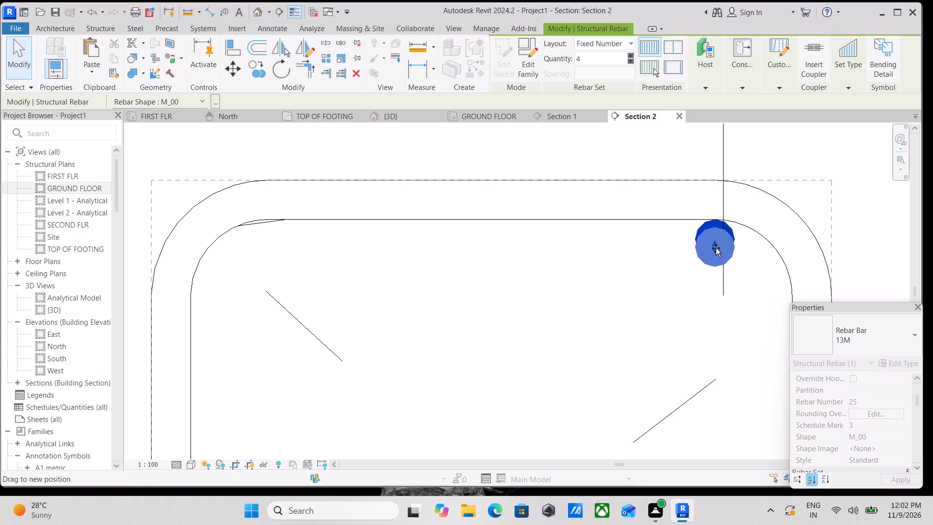
pyautogui.moveTo(716, 248); pyautogui.dragTo(722, 267)
# Nudge the four-bar set about 5 mm toward the stirrup's right leg.
pyautogui.scroll(-5, 725, 269)
pyautogui.moveTo(722, 278); pyautogui.dragTo(700, 208, button='middle')
pyautogui.scroll(-2, 703, 218)
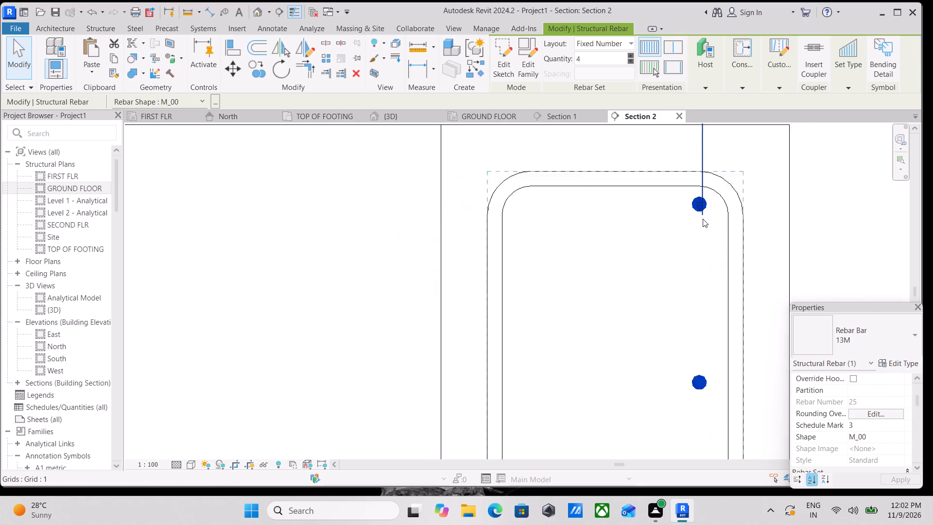
pyautogui.scroll(-3, 703, 219)
pyautogui.moveTo(702, 221); pyautogui.dragTo(654, 193, button='middle')
pyautogui.press('Right')
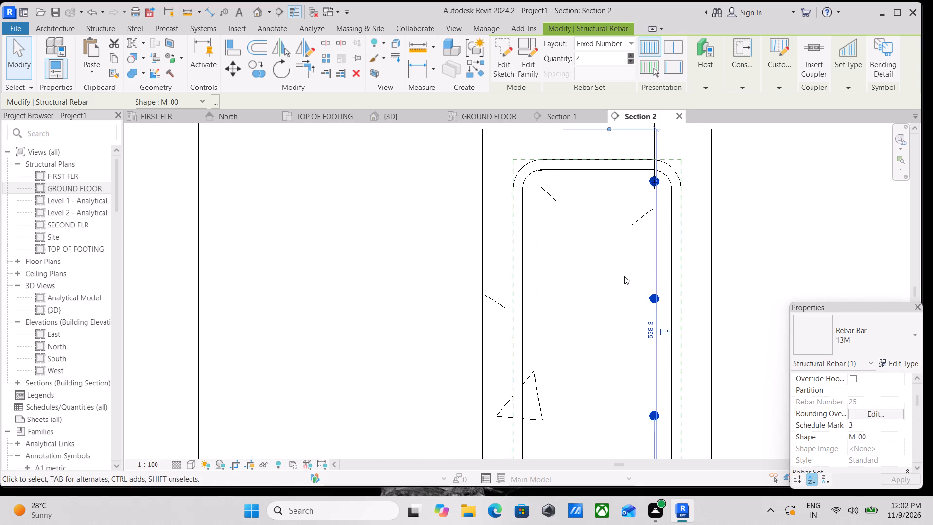
pyautogui.press('Right')
pyautogui.scroll(-4, 624, 276)
pyautogui.moveTo(640, 318); pyautogui.dragTo(638, 293, button='middle')
pyautogui.press('Escape')
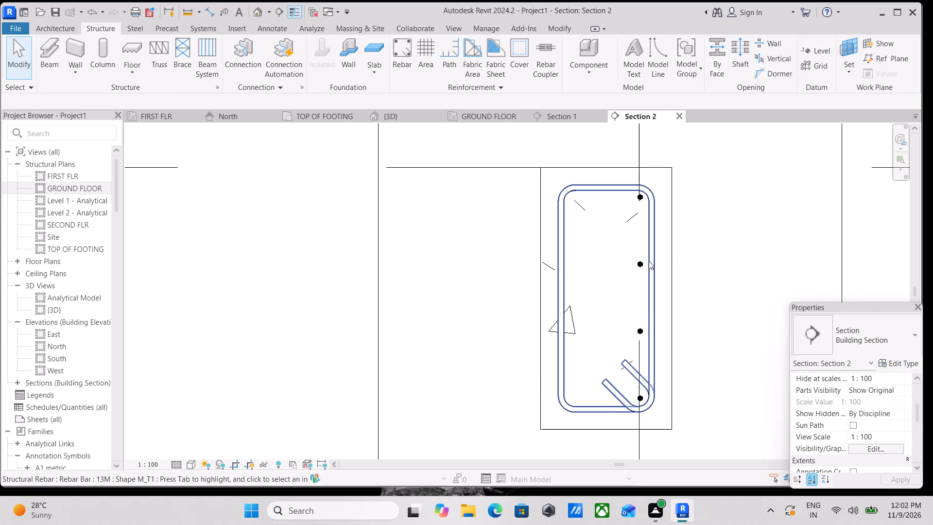
# Set the four-bar set to show unobscured in the {3D} view.
pyautogui.click(641, 265)
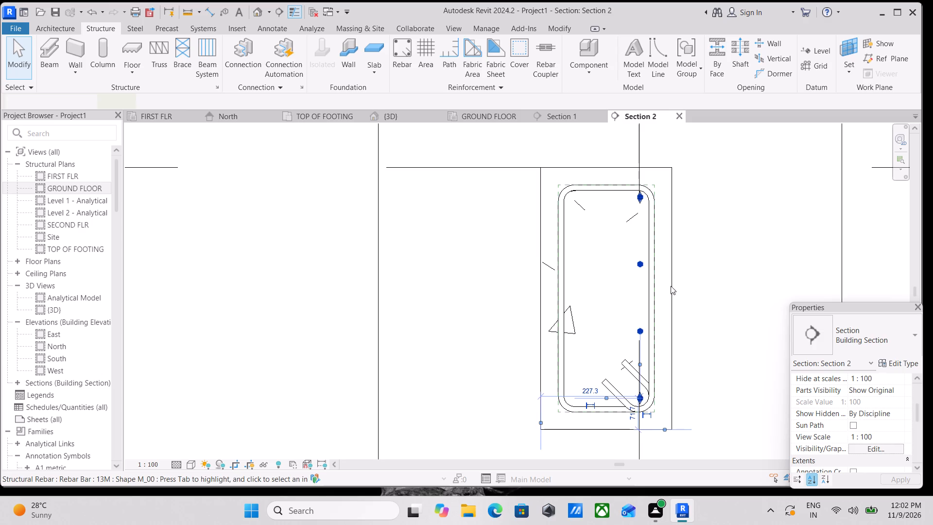
pyautogui.scroll(-4, 877, 399)
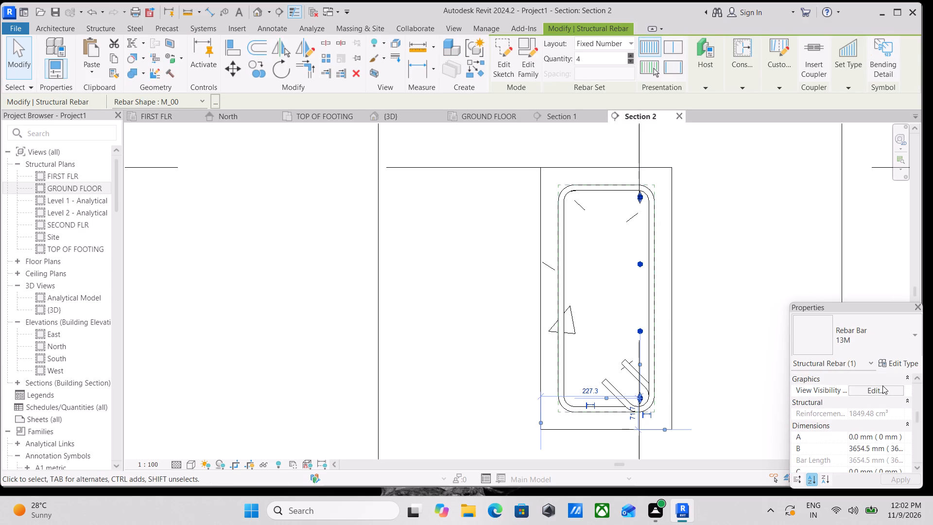
pyautogui.click(882, 385)
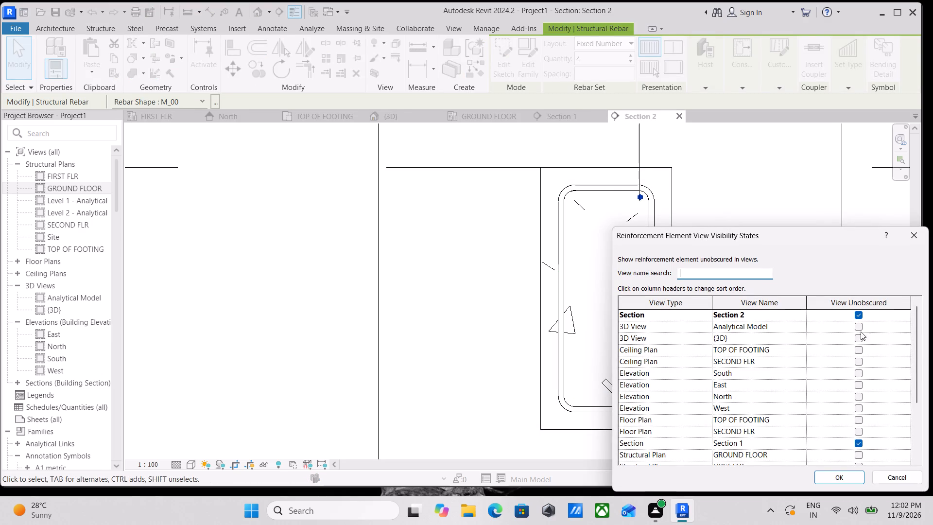
pyautogui.click(859, 336)
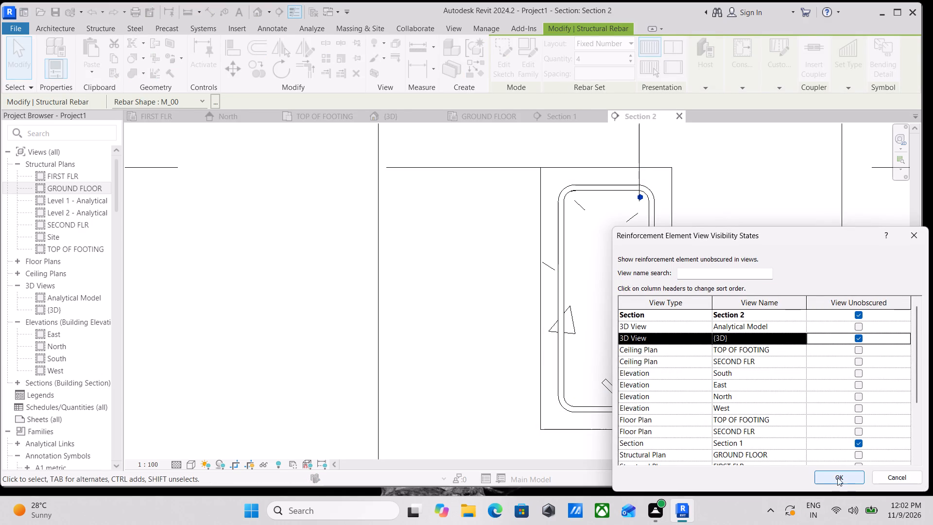
pyautogui.click(839, 475)
pyautogui.scroll(-1, 675, 350)
pyautogui.moveTo(676, 363); pyautogui.dragTo(683, 398, button='middle')
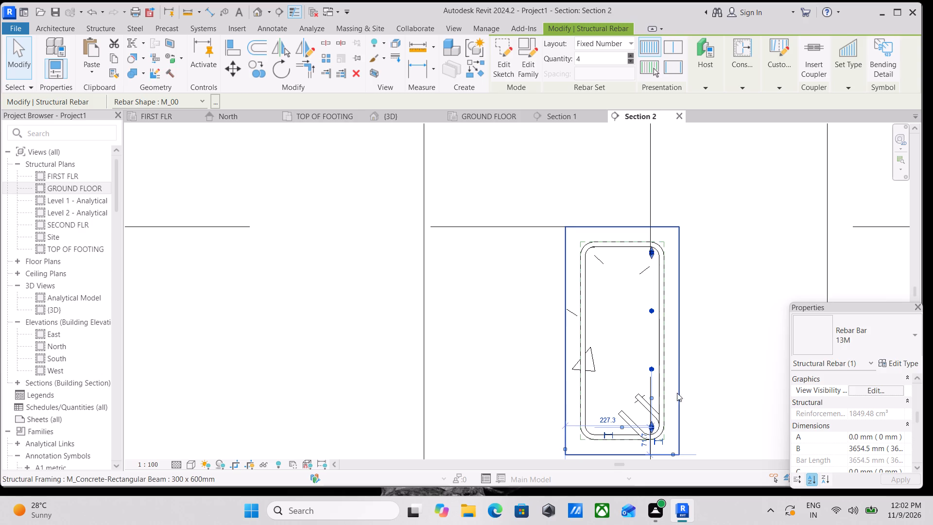
pyautogui.press('Escape')
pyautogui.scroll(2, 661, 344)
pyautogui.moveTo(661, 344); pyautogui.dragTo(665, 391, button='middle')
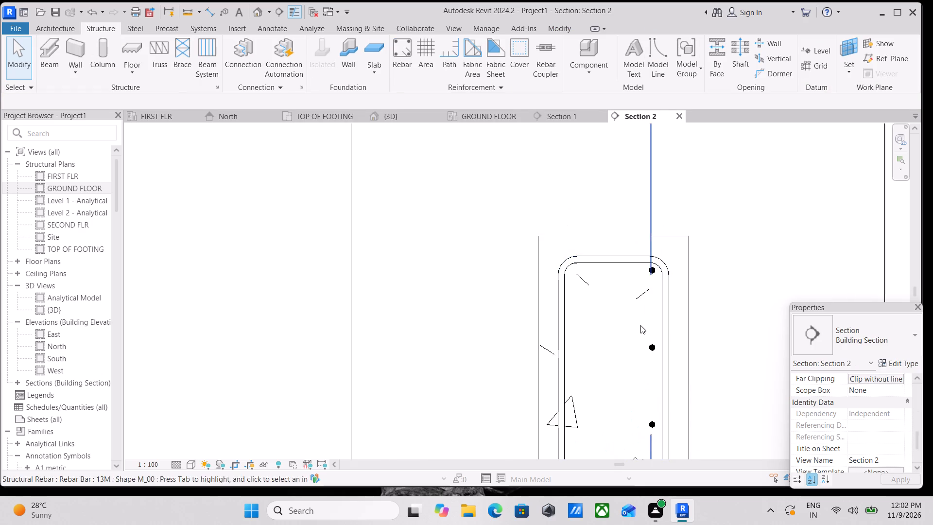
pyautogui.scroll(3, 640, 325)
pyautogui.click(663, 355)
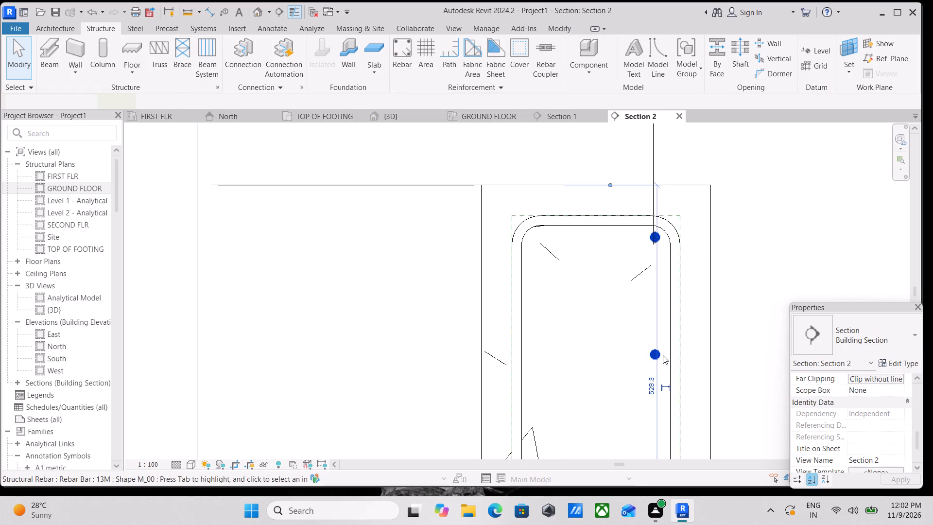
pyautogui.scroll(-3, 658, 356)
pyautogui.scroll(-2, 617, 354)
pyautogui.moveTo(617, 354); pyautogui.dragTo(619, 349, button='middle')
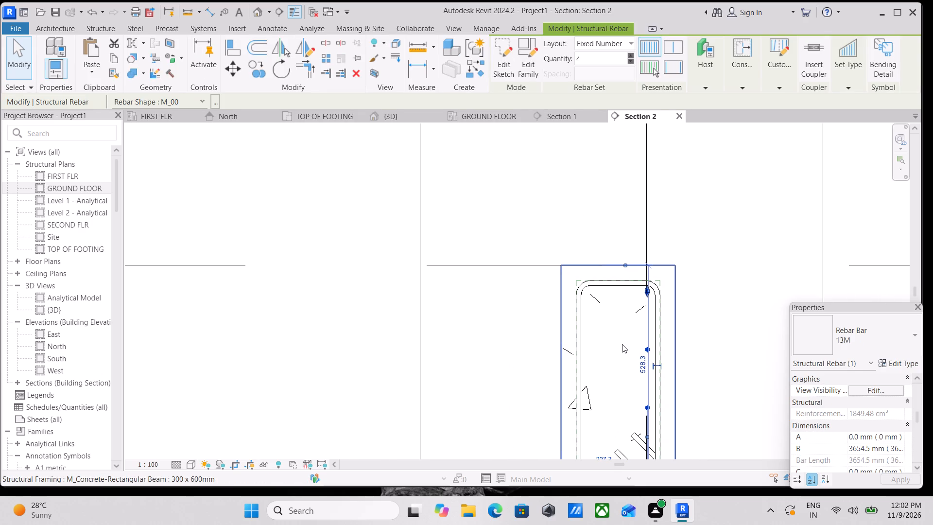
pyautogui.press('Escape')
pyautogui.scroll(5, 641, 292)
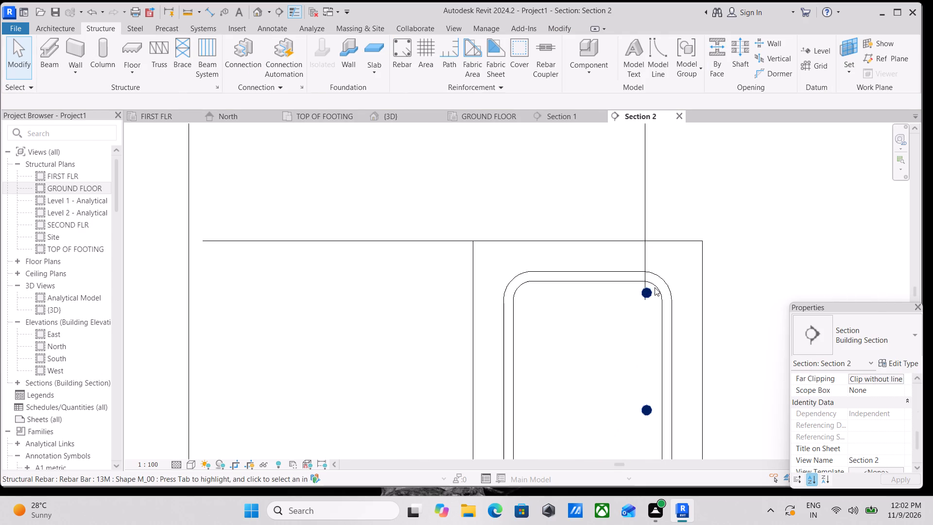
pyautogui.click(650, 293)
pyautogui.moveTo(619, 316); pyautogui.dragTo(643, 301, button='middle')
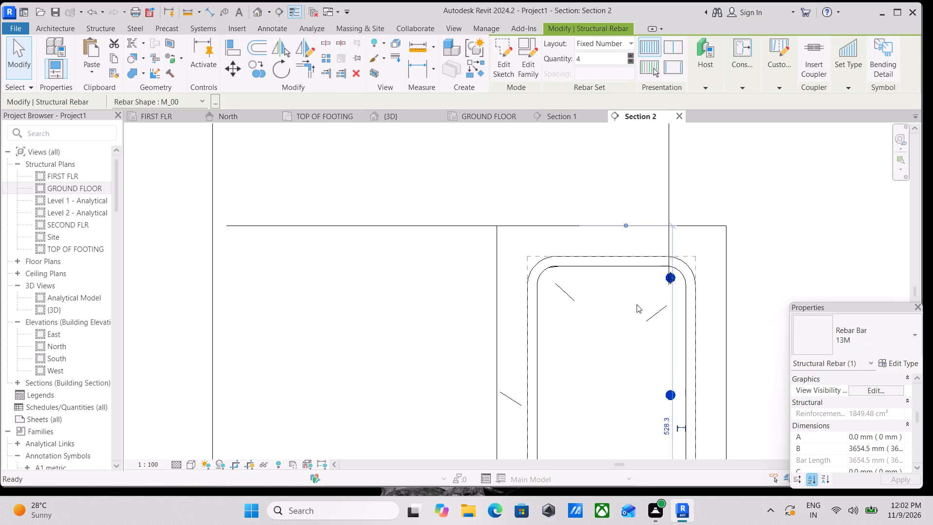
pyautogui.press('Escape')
# Mirror a copy of the four-bar set to the stirrup's opposite side about a vertical axis drawn through the stirrup's middle.
pyautogui.click(674, 281)
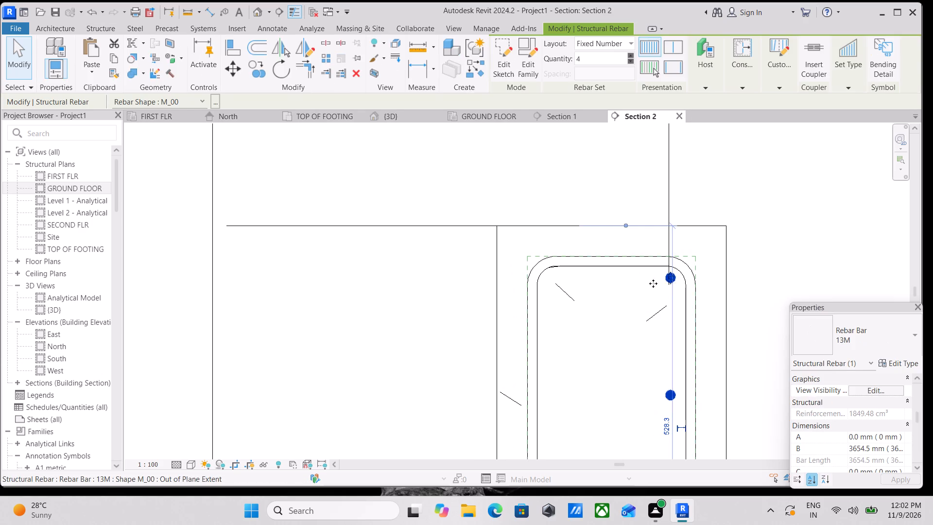
pyautogui.scroll(-1, 528, 285)
pyautogui.moveTo(520, 284); pyautogui.dragTo(552, 280, button='middle')
pyautogui.write('DM')
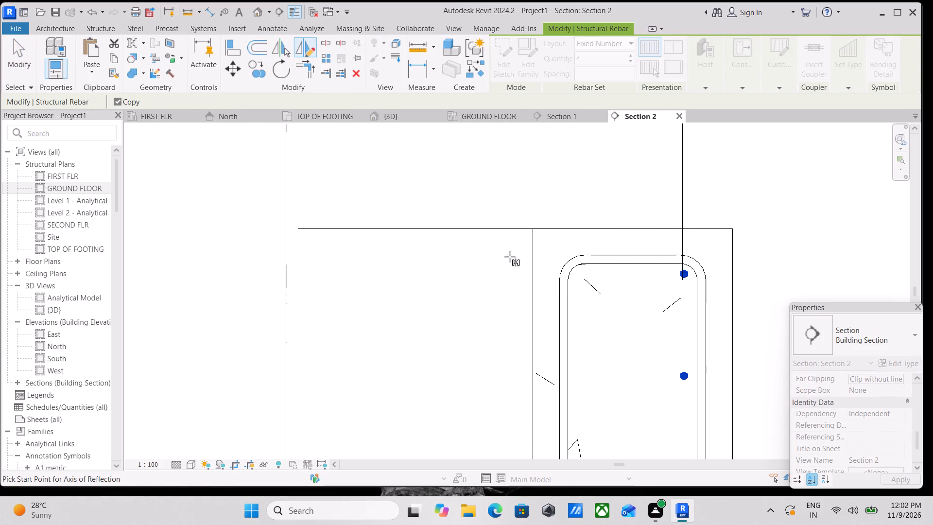
pyautogui.click(636, 262)
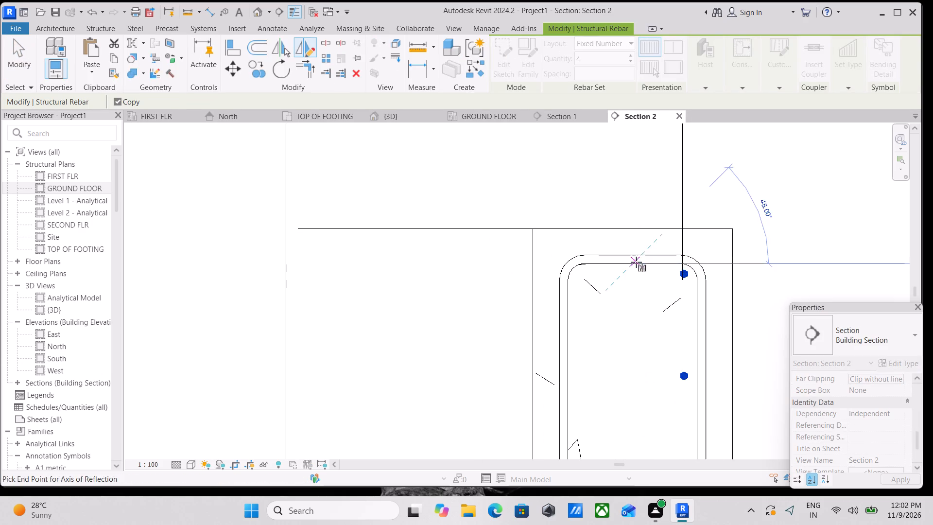
pyautogui.moveTo(639, 383); pyautogui.dragTo(615, 246, button='middle')
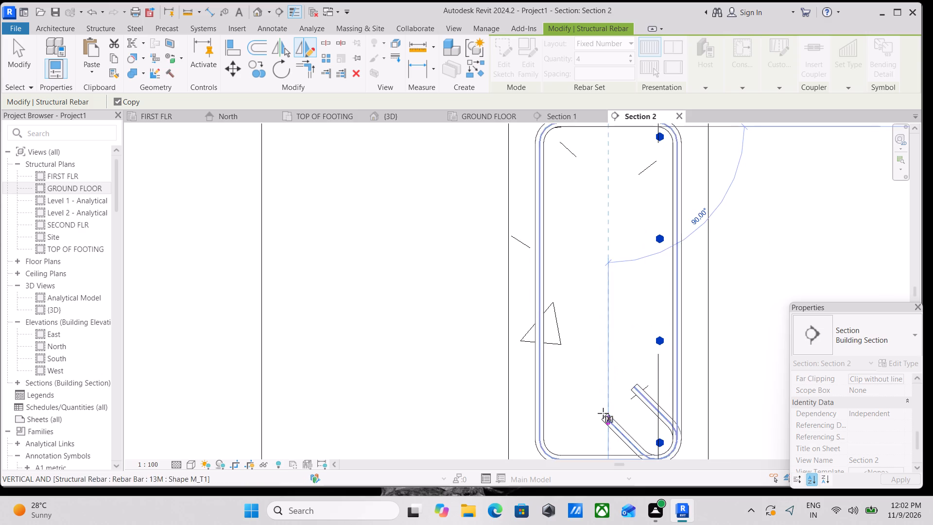
pyautogui.click(610, 395)
pyautogui.scroll(-2, 609, 359)
pyautogui.moveTo(609, 359); pyautogui.dragTo(621, 392, button='middle')
pyautogui.press('Escape')
pyautogui.scroll(3, 596, 296)
pyautogui.press('Escape')
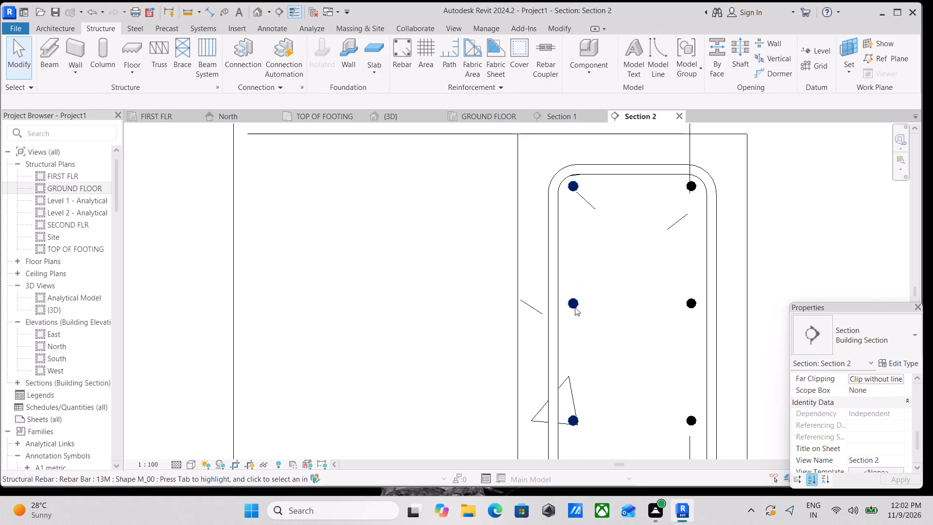
# Nudge the mirrored four-bar set three increments toward the stirrup's left leg.
pyautogui.click(575, 307)
pyautogui.press('Left')
pyautogui.press('Left')
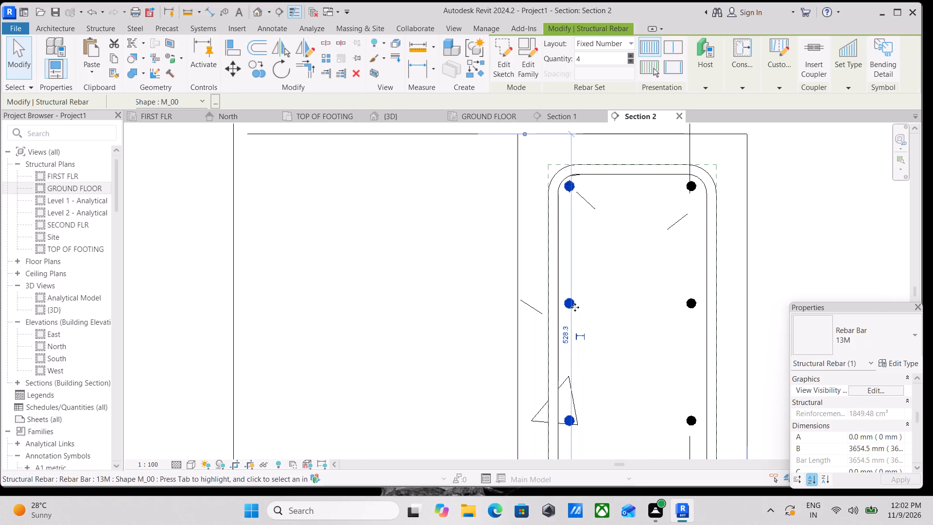
pyautogui.press('Left')
pyautogui.press('Escape')
pyautogui.scroll(-3, 584, 311)
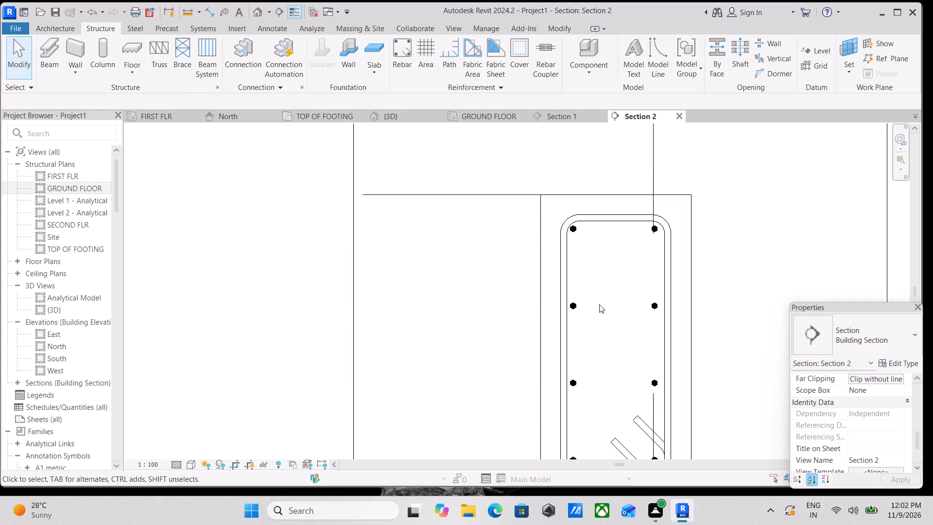
# Check the view visibility states of the mirrored four-bar set.
pyautogui.scroll(-1, 607, 301)
pyautogui.moveTo(607, 301); pyautogui.dragTo(622, 283, button='middle')
pyautogui.click(597, 289)
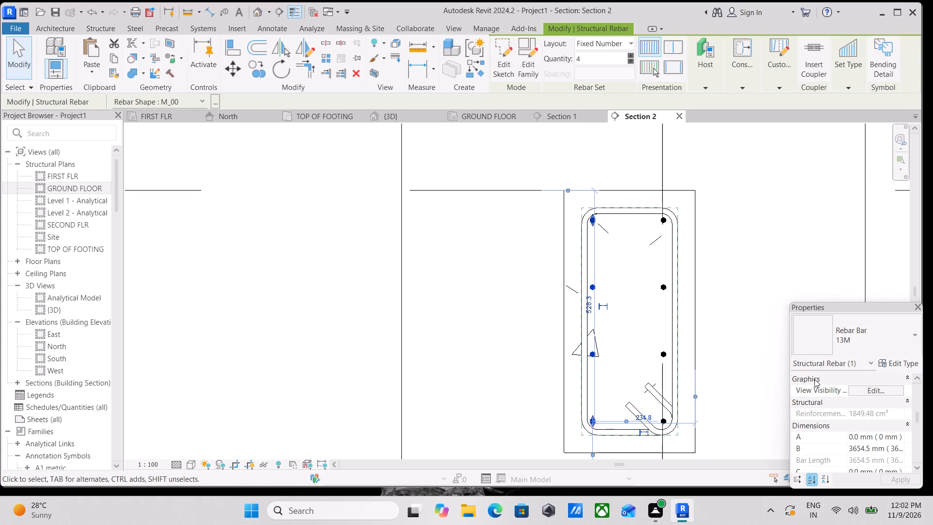
pyautogui.click(886, 392)
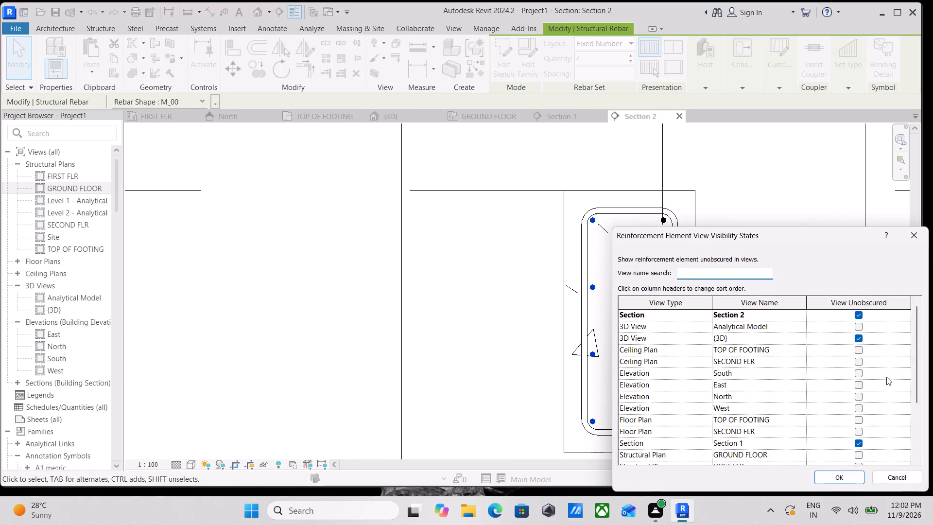
pyautogui.click(839, 481)
pyautogui.press('Escape')
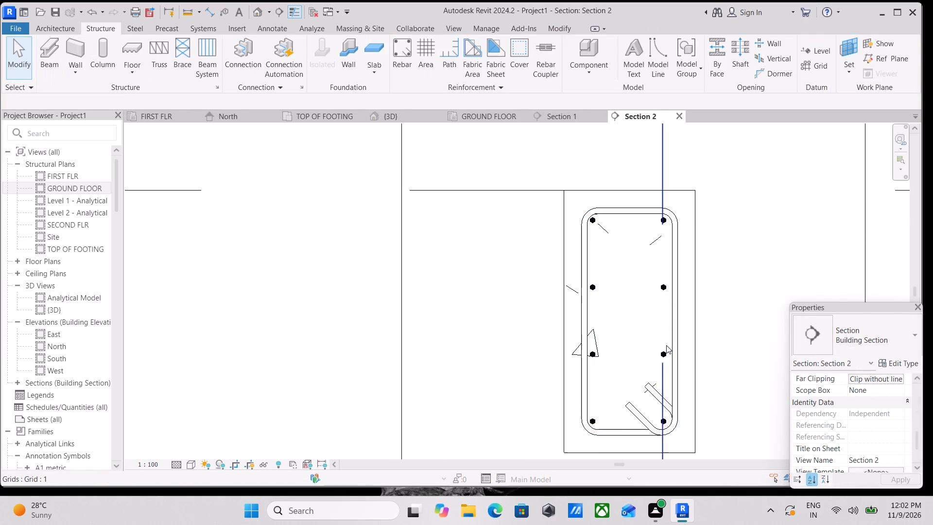
# Nudge the mirrored four-bar set about 2.5 mm back toward the stirrup's centre.
pyautogui.scroll(-2, 666, 345)
pyautogui.moveTo(666, 345); pyautogui.dragTo(592, 336, button='middle')
pyautogui.press('Escape')
pyautogui.scroll(6, 554, 386)
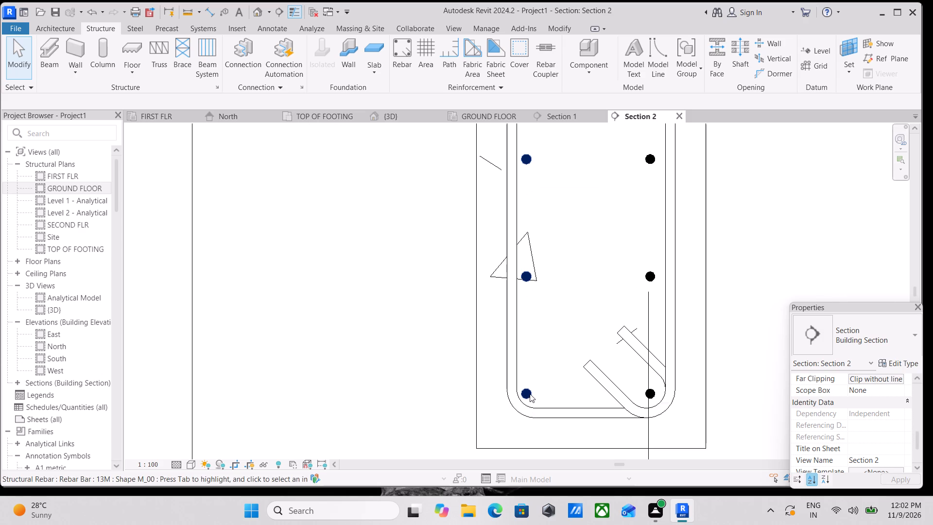
pyautogui.click(529, 394)
pyautogui.press('Right')
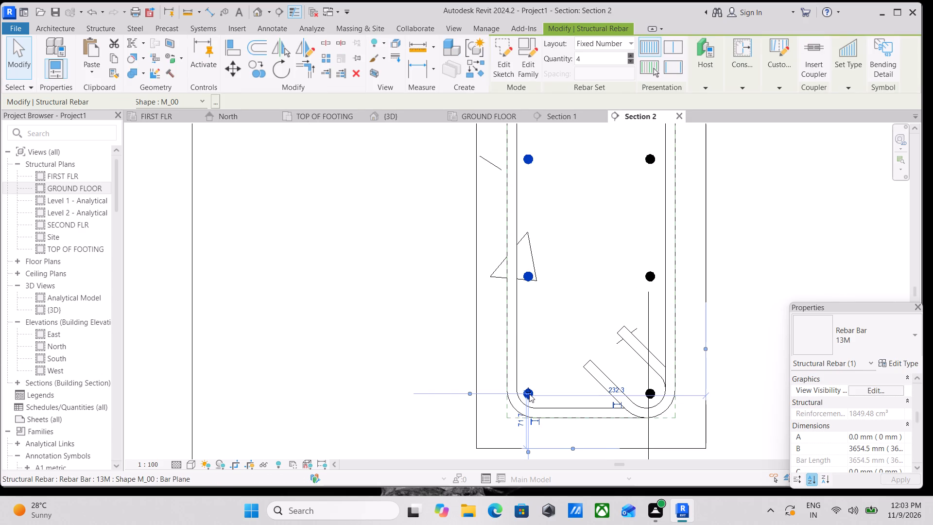
pyautogui.scroll(-3, 529, 394)
pyautogui.press('Escape')
# Examine the position of both four-bar sets inside the stirrup in the beam cross-section.
pyautogui.moveTo(543, 347); pyautogui.dragTo(553, 397, button='middle')
pyautogui.scroll(-3, 569, 332)
pyautogui.middleClick(569, 332)
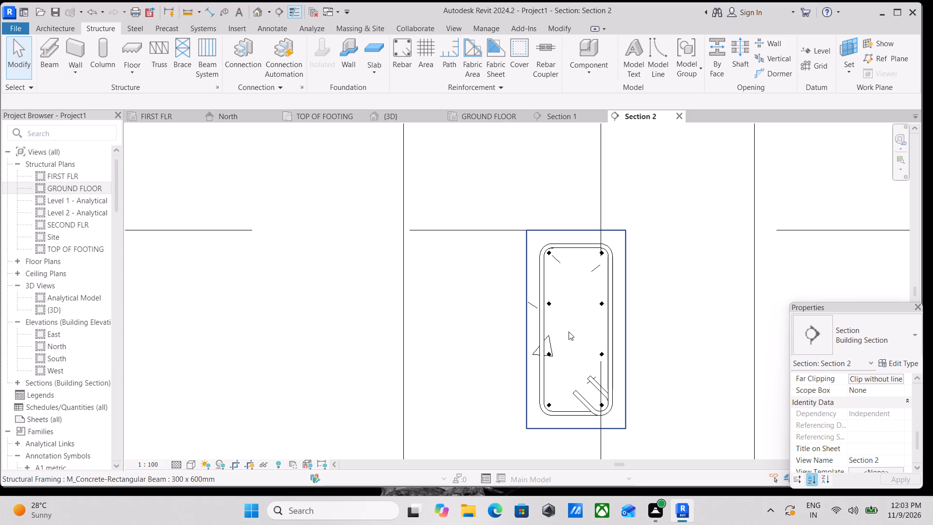
pyautogui.scroll(4, 584, 362)
pyautogui.press('Escape')
pyautogui.scroll(-3, 570, 358)
pyautogui.moveTo(570, 359); pyautogui.dragTo(562, 378, button='middle')
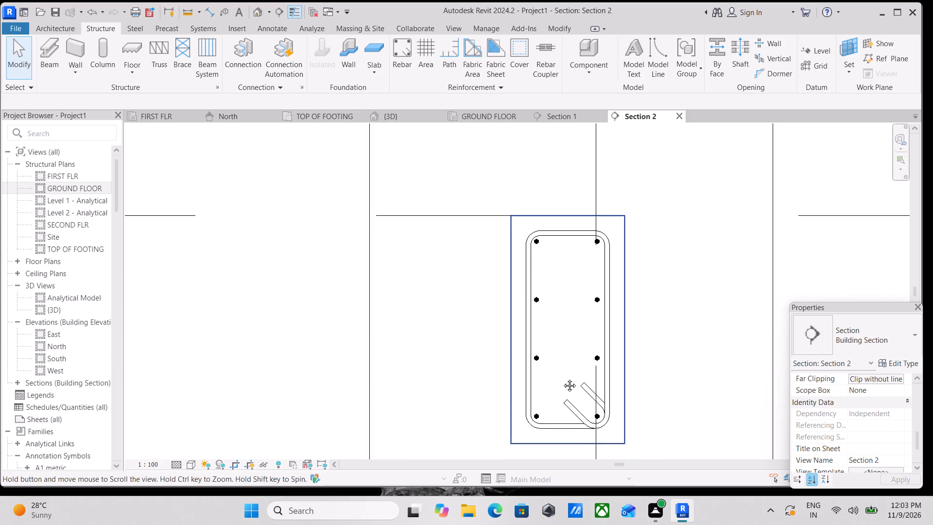
pyautogui.moveTo(562, 378); pyautogui.dragTo(558, 388, button='middle')
pyautogui.moveTo(548, 293); pyautogui.dragTo(553, 314, button='middle')
pyautogui.scroll(3, 530, 294)
pyautogui.moveTo(547, 274); pyautogui.dragTo(520, 283, button='middle')
pyautogui.scroll(-2, 519, 289)
pyautogui.moveTo(519, 294); pyautogui.dragTo(522, 258, button='middle')
pyautogui.scroll(-2, 524, 256)
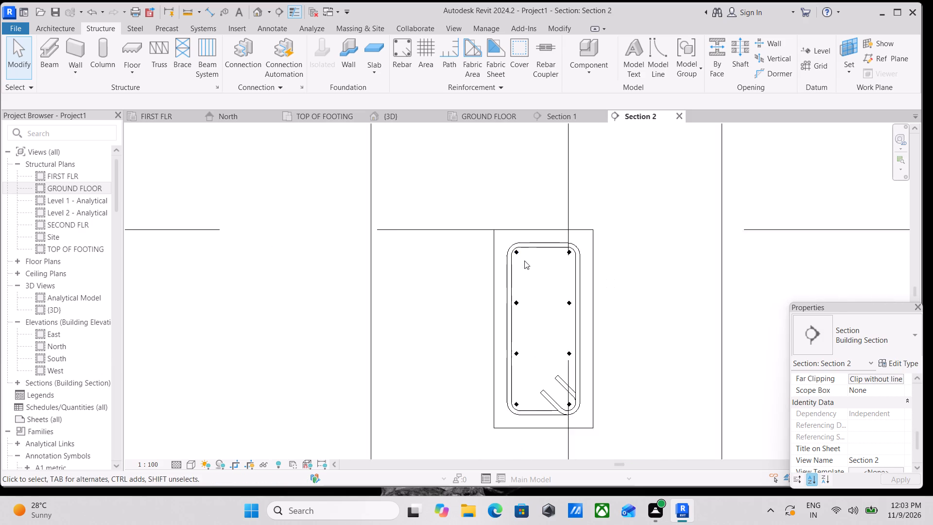
pyautogui.scroll(-1, 524, 261)
pyautogui.press('Escape')
pyautogui.scroll(1, 544, 326)
pyautogui.scroll(-2, 544, 326)
pyautogui.moveTo(538, 335); pyautogui.dragTo(528, 350, button='middle')
# Check the view visibility states of the mirrored four-bar set and the original set.
pyautogui.scroll(12, 518, 271)
pyautogui.click(514, 290)
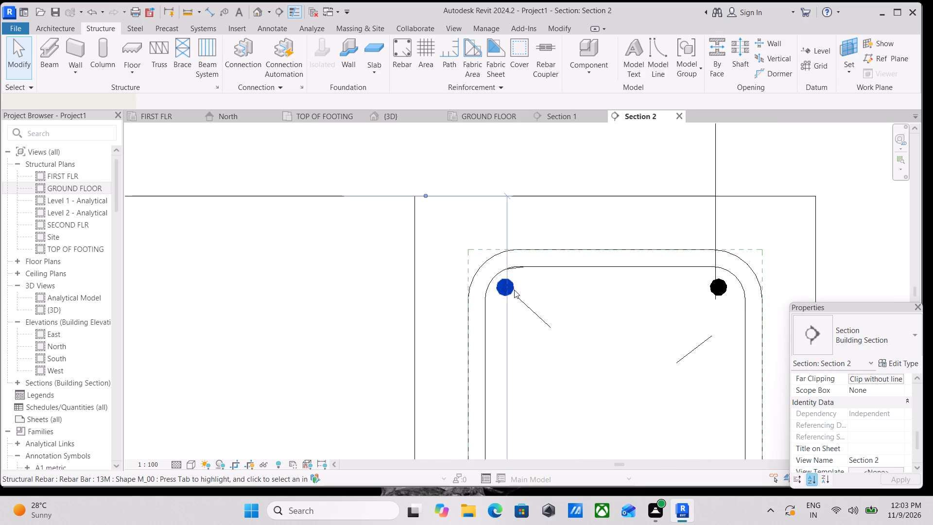
pyautogui.scroll(-4, 514, 290)
pyautogui.scroll(-3, 845, 444)
pyautogui.scroll(1, 886, 440)
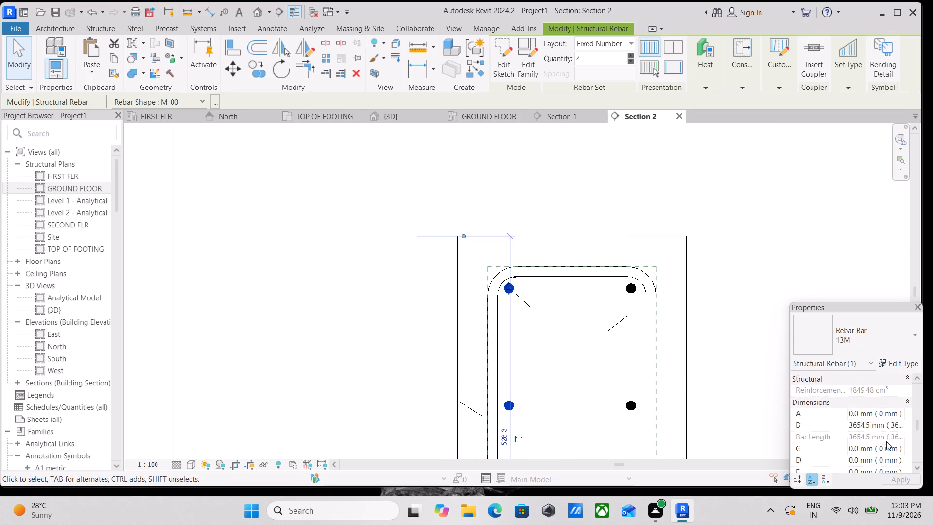
pyautogui.scroll(3, 886, 441)
pyautogui.click(881, 425)
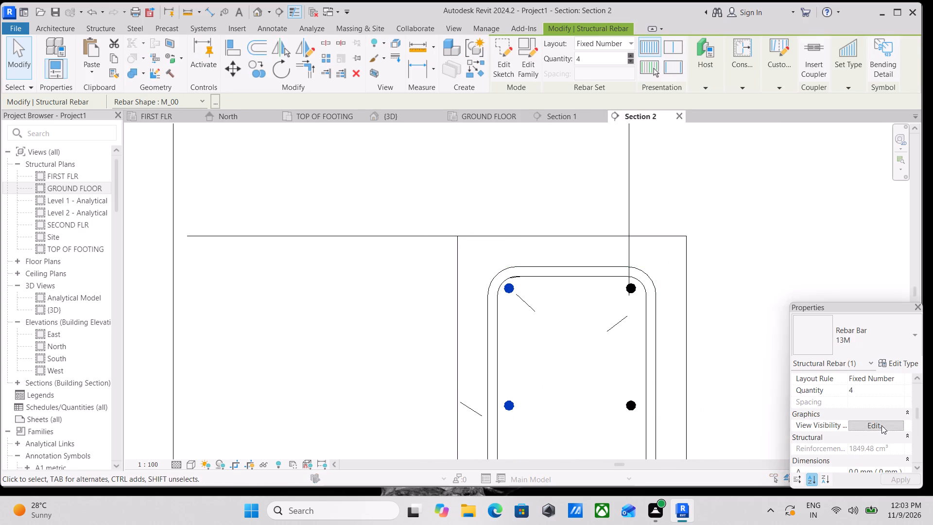
pyautogui.click(839, 472)
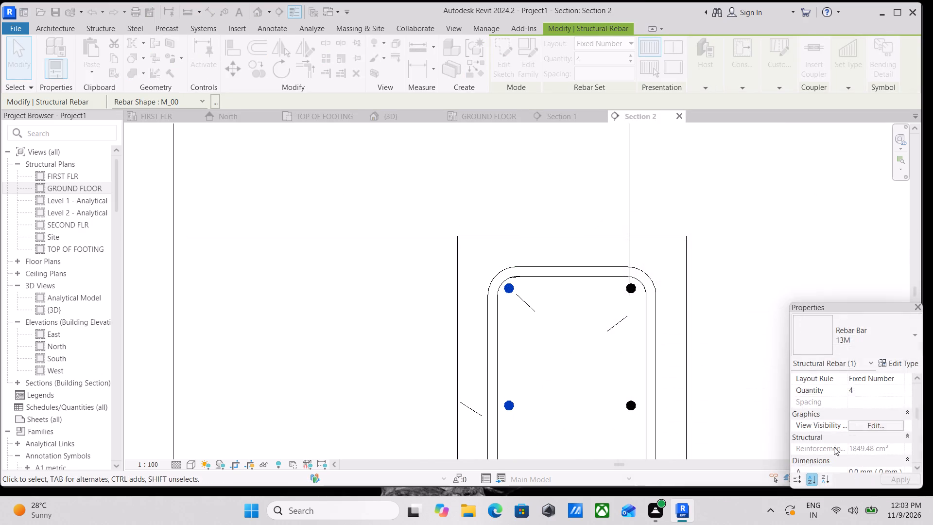
pyautogui.press('Escape')
pyautogui.click(628, 406)
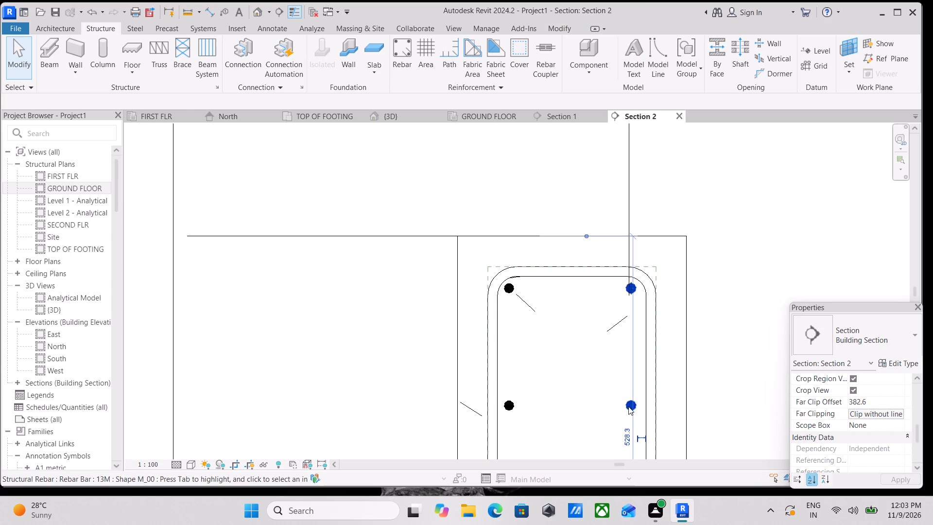
pyautogui.click(886, 425)
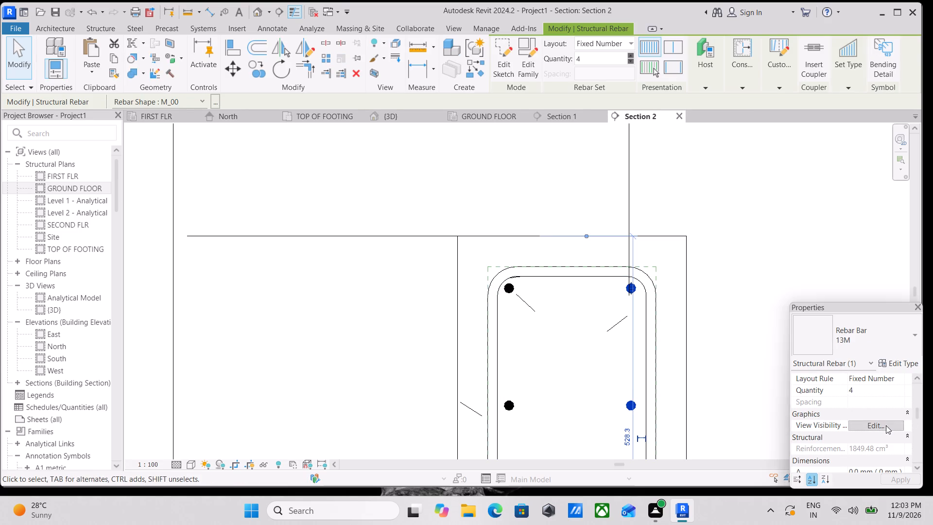
pyautogui.click(839, 477)
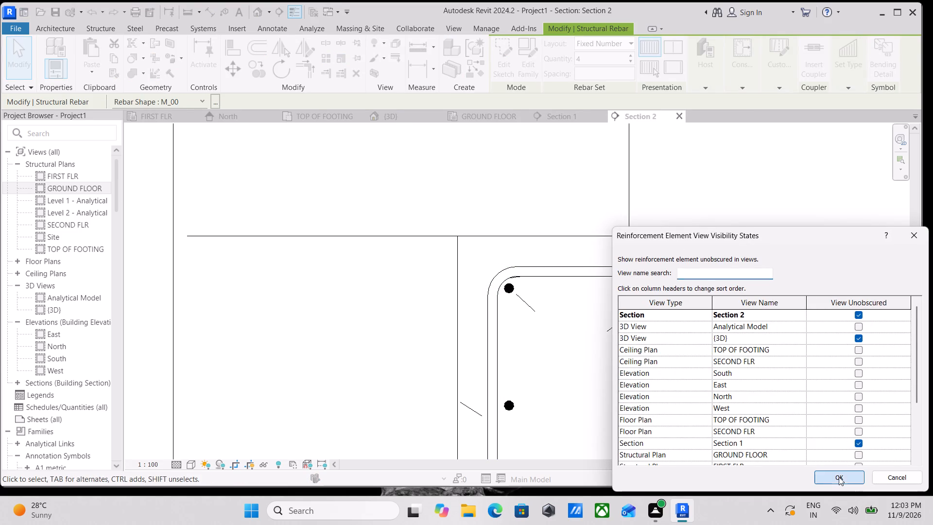
pyautogui.press('Escape')
# Nudge the mirrored four-bar set about 5 mm further from the stirrup's left leg.
pyautogui.scroll(-5, 617, 332)
pyautogui.scroll(-2, 637, 381)
pyautogui.moveTo(637, 381); pyautogui.dragTo(637, 378, button='middle')
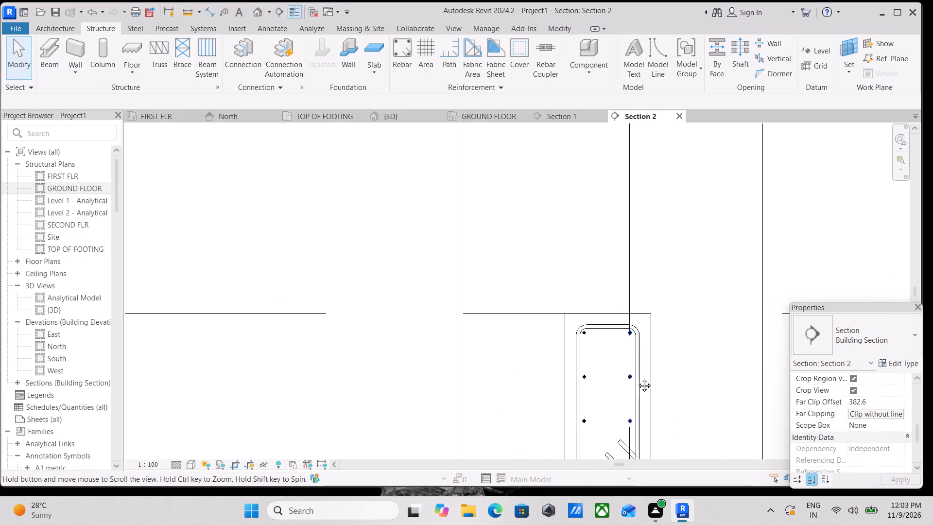
pyautogui.moveTo(637, 378); pyautogui.dragTo(605, 292, button='middle')
pyautogui.scroll(-3, 605, 292)
pyautogui.press('Escape')
pyautogui.moveTo(603, 318); pyautogui.dragTo(593, 342, button='middle')
pyautogui.scroll(2, 588, 344)
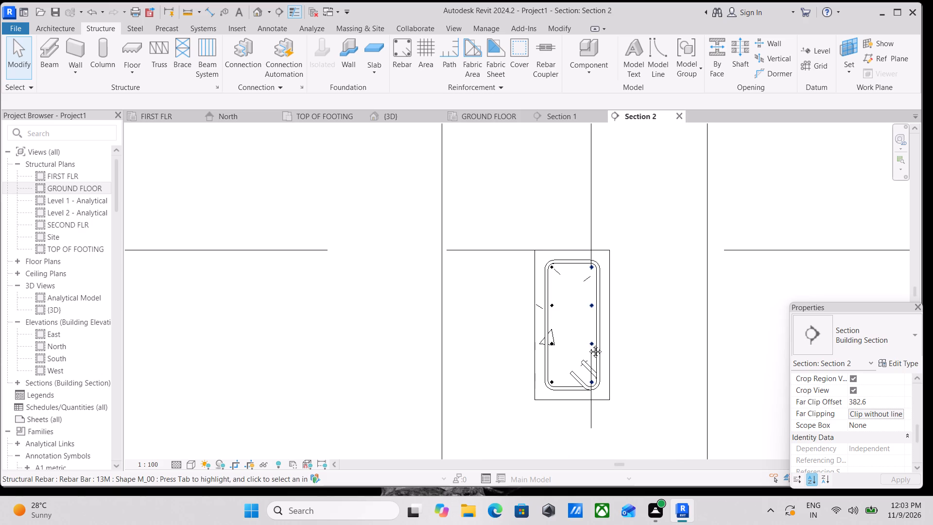
pyautogui.middleClick(588, 344)
pyautogui.scroll(3, 553, 383)
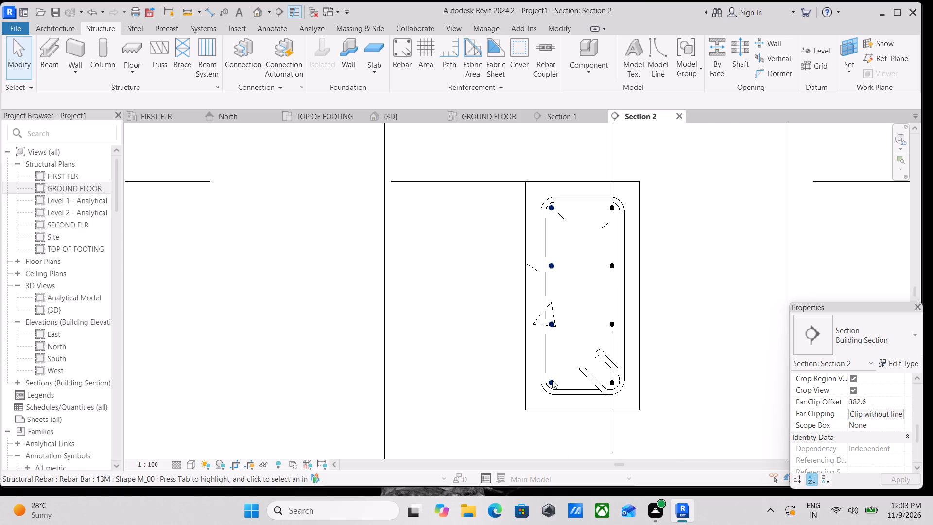
pyautogui.click(552, 380)
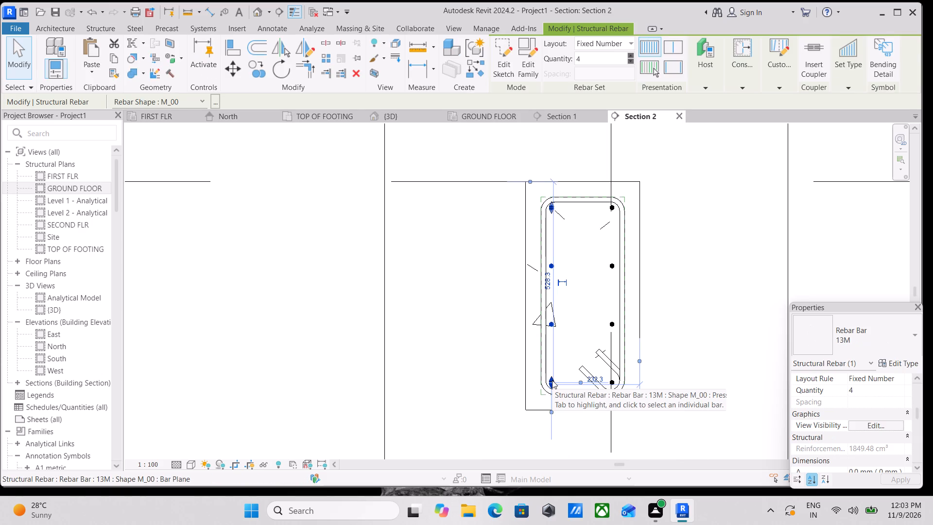
pyautogui.press('Right')
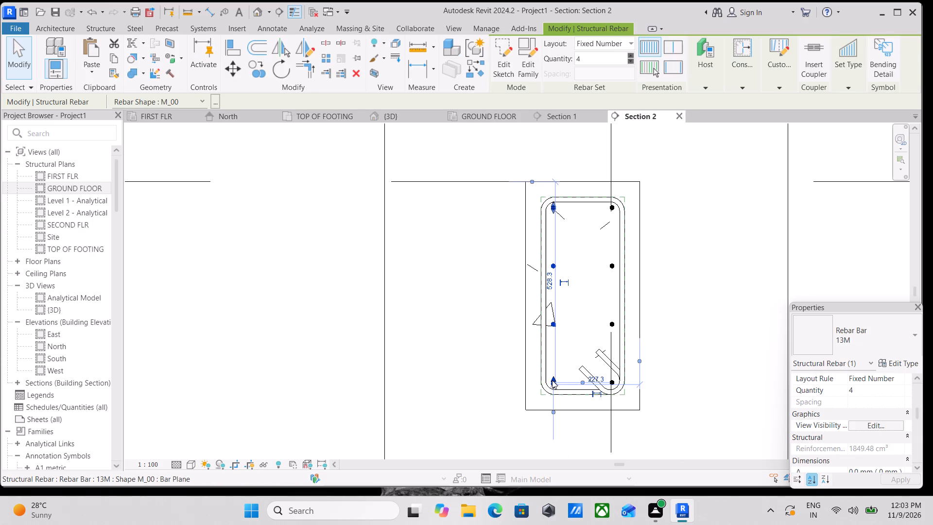
pyautogui.press('Right')
pyautogui.press('Left')
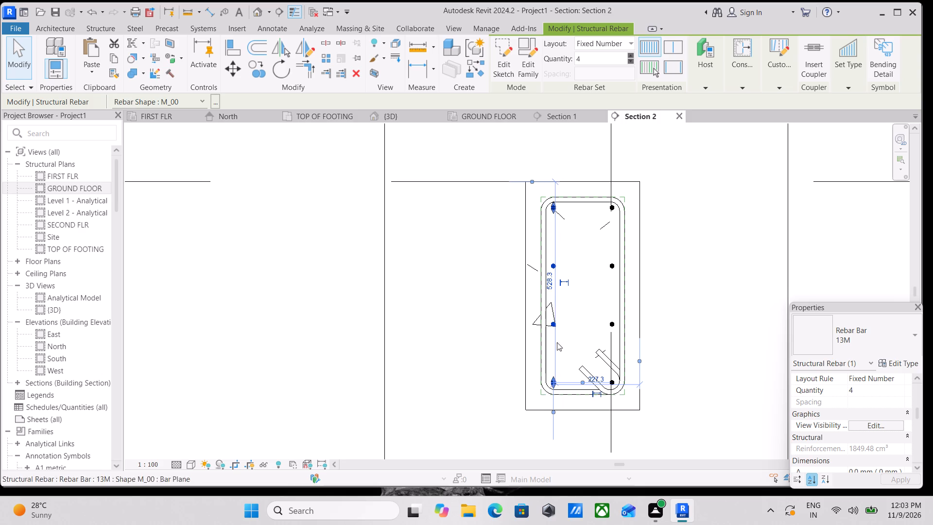
pyautogui.scroll(3, 545, 225)
pyautogui.press('Escape')
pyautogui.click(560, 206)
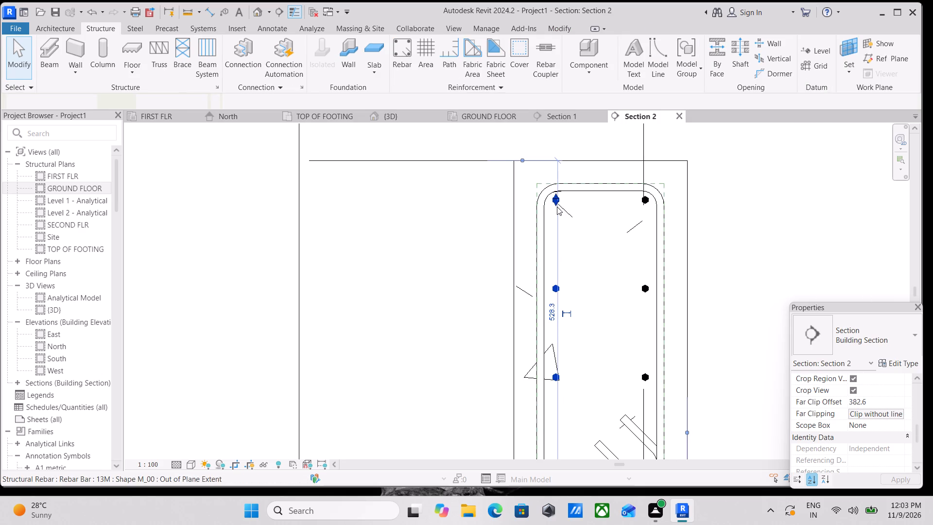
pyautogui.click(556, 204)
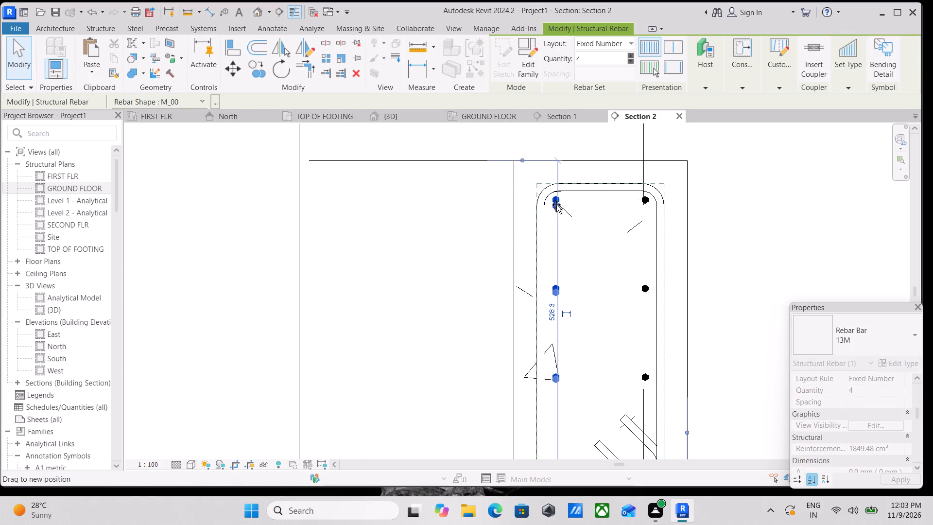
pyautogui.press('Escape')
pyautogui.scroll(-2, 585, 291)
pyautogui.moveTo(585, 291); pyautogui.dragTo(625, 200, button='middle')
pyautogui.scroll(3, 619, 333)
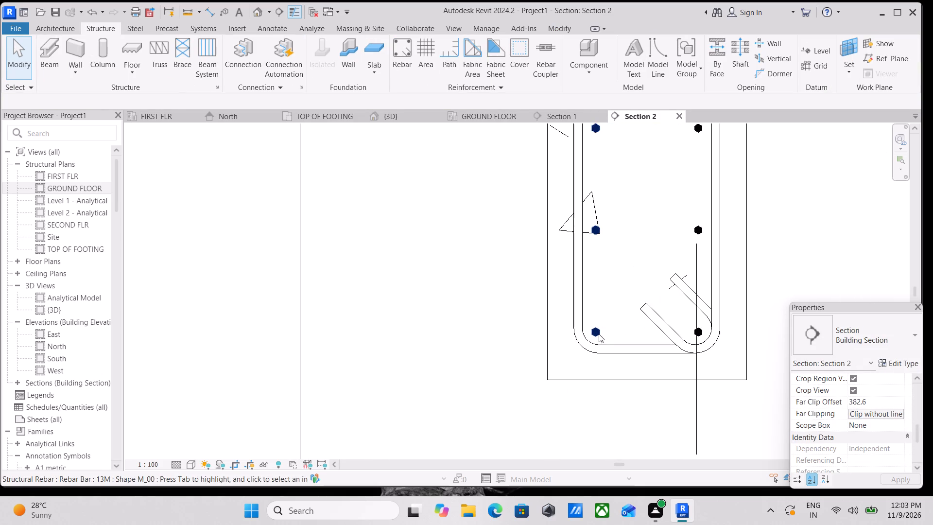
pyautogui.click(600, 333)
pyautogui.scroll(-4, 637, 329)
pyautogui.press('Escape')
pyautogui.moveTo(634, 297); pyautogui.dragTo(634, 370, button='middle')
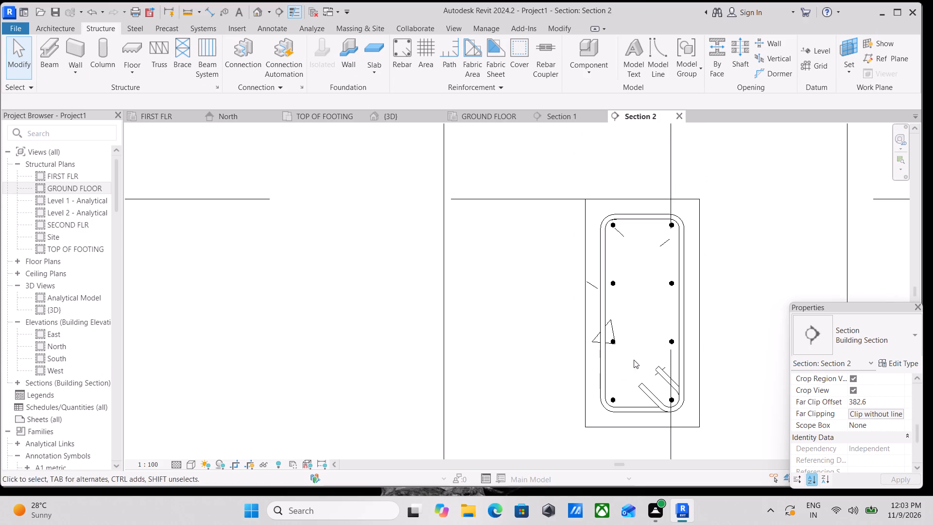
# Examine the beam reinforcement in the {3D} view and return to Section 2.
pyautogui.click(384, 112)
pyautogui.scroll(-3, 485, 276)
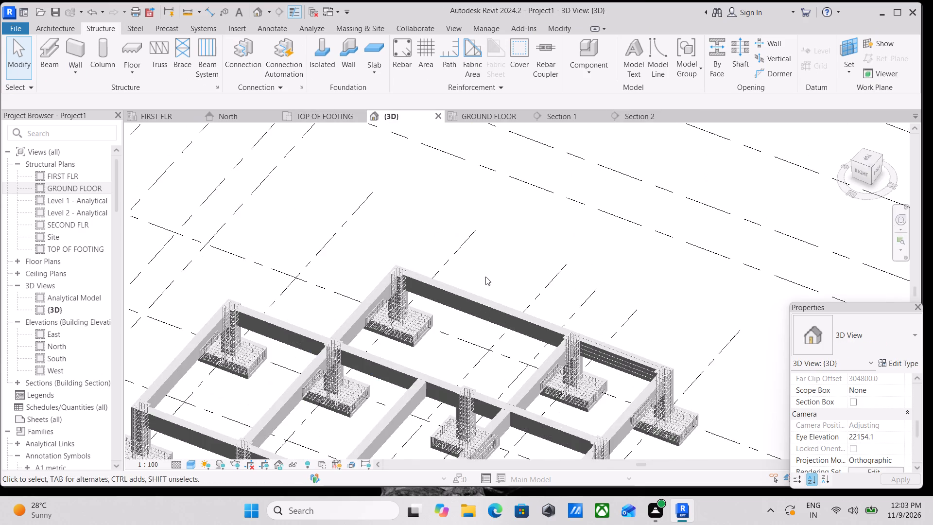
pyautogui.moveTo(485, 277); pyautogui.dragTo(520, 187, button='middle')
pyautogui.moveTo(579, 310); pyautogui.dragTo(594, 293, button='middle')
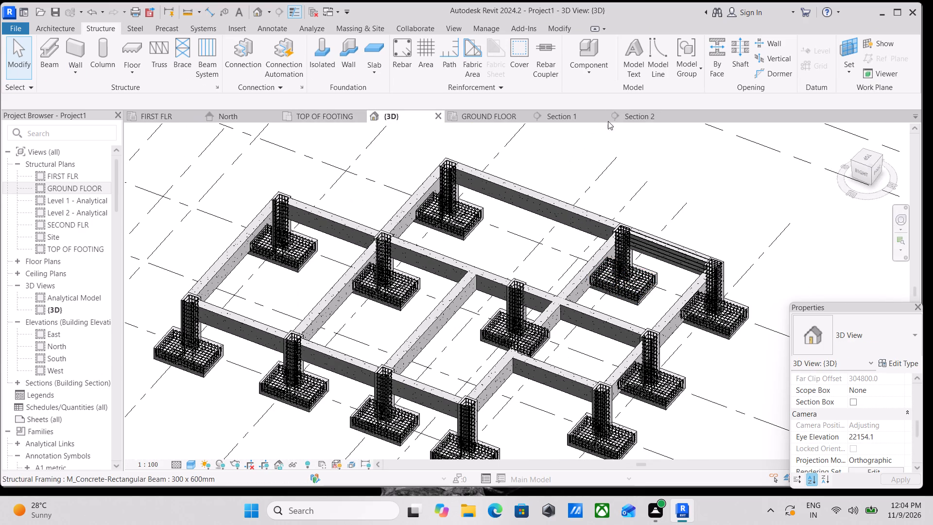
pyautogui.click(634, 109)
pyautogui.click(631, 119)
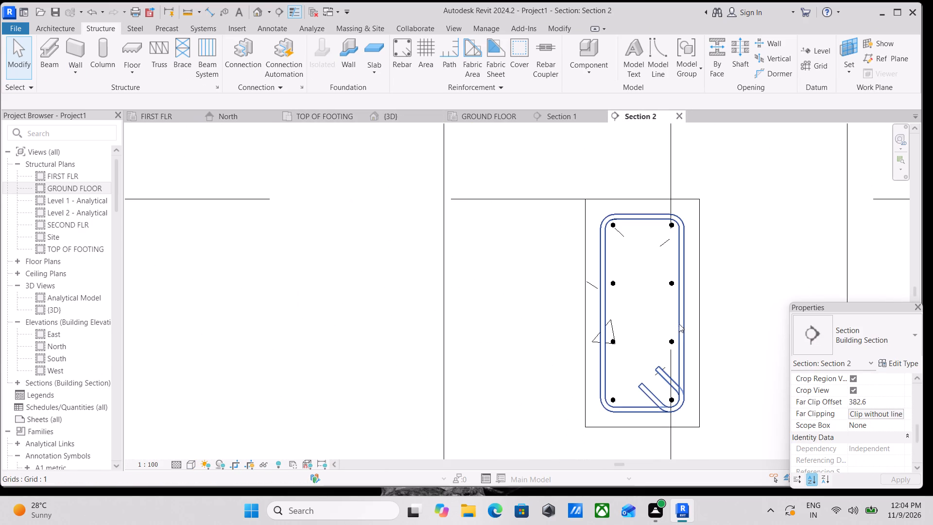
# Set the grid 1 beam's stirrup to show unobscured in the {3D} view.
pyautogui.click(682, 324)
pyautogui.scroll(-2, 908, 477)
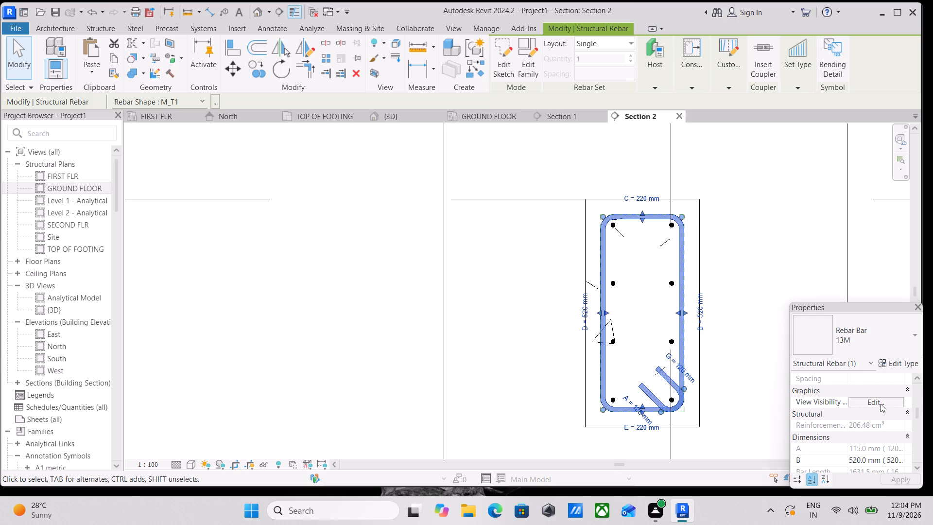
pyautogui.click(882, 400)
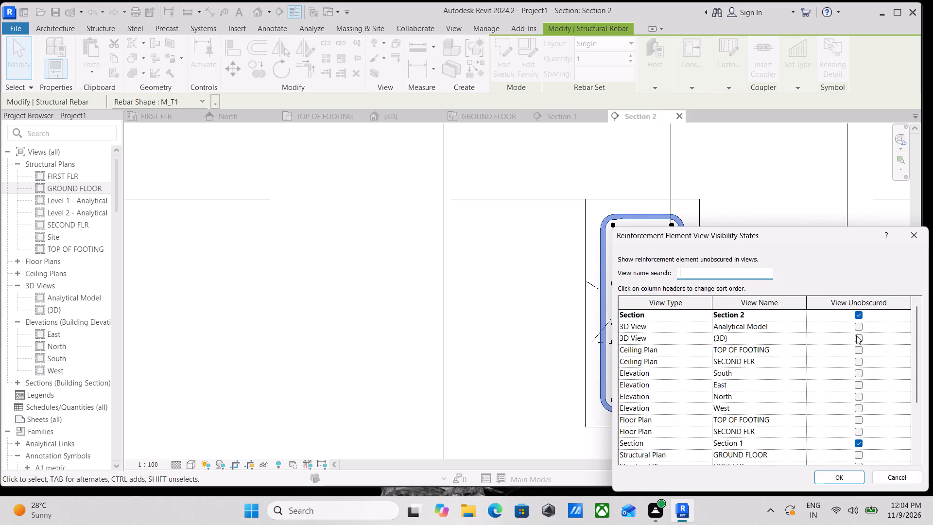
pyautogui.click(856, 336)
pyautogui.click(847, 479)
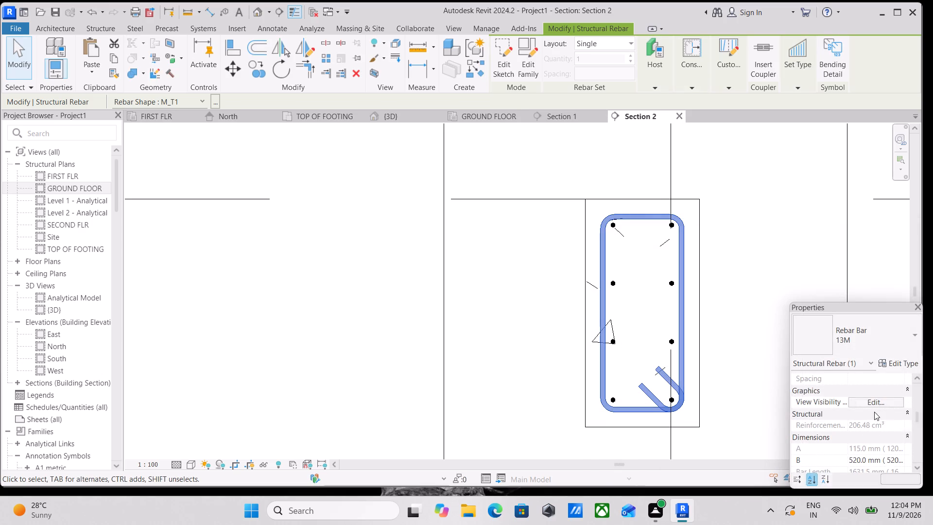
pyautogui.scroll(-2, 874, 412)
pyautogui.scroll(2, 872, 417)
pyautogui.press('Escape')
# Check the view visibility states of both four-bar longitudinal sets in the beam cross-section.
pyautogui.scroll(2, 681, 344)
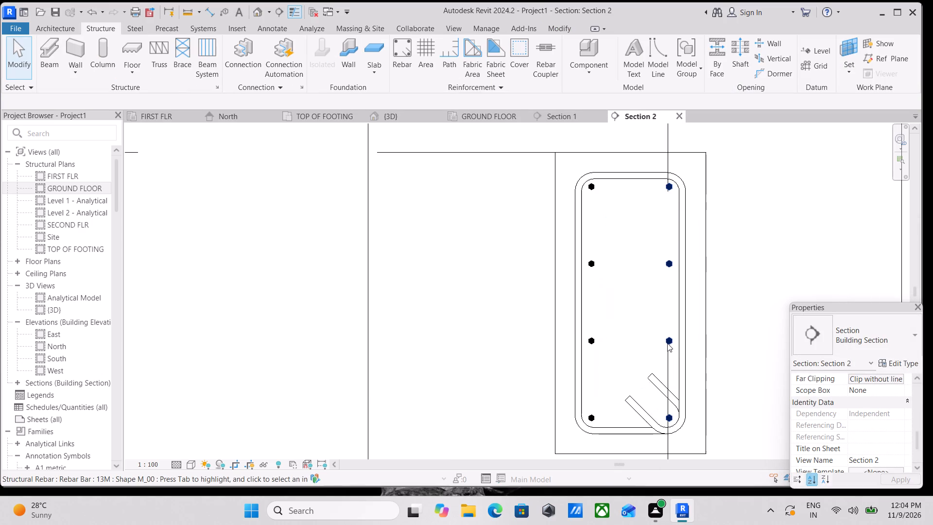
pyautogui.click(667, 342)
pyautogui.scroll(-3, 902, 433)
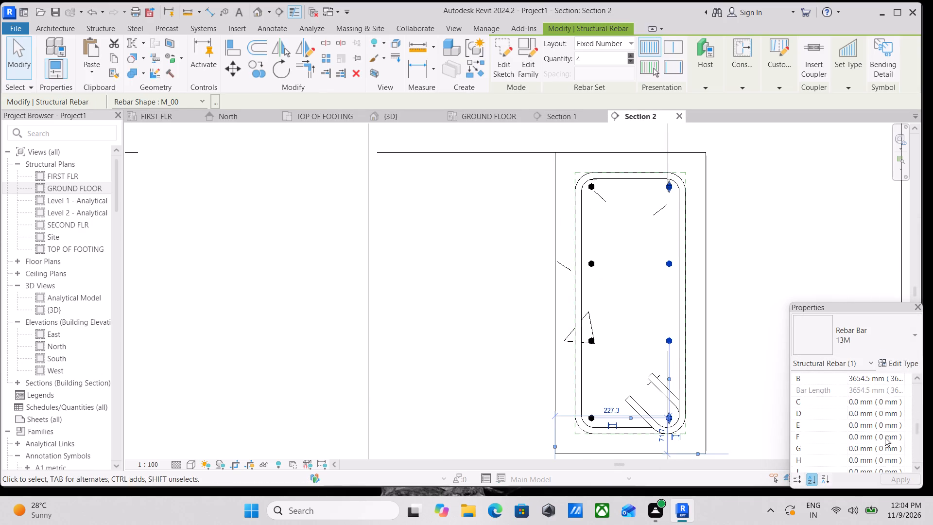
pyautogui.scroll(5, 885, 437)
pyautogui.click(876, 446)
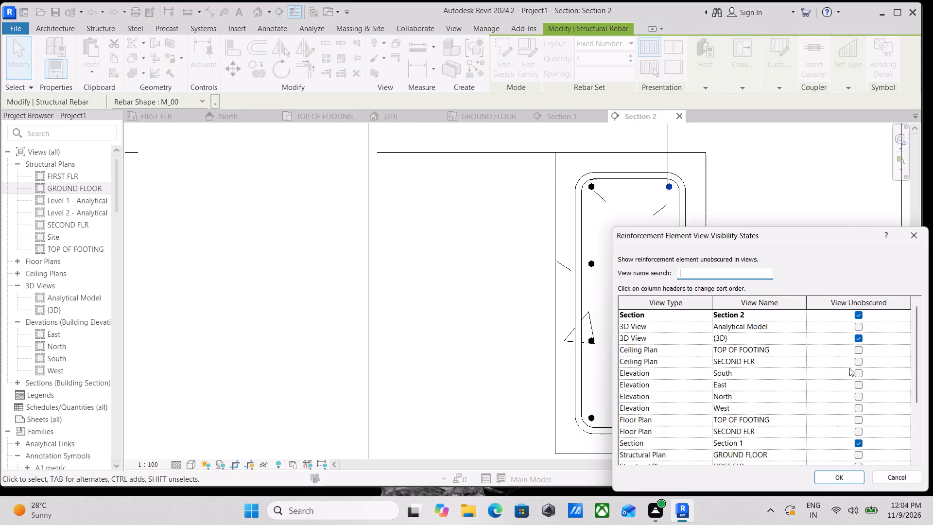
pyautogui.click(842, 477)
pyautogui.press('Escape')
pyautogui.moveTo(615, 304); pyautogui.dragTo(628, 376, button='middle')
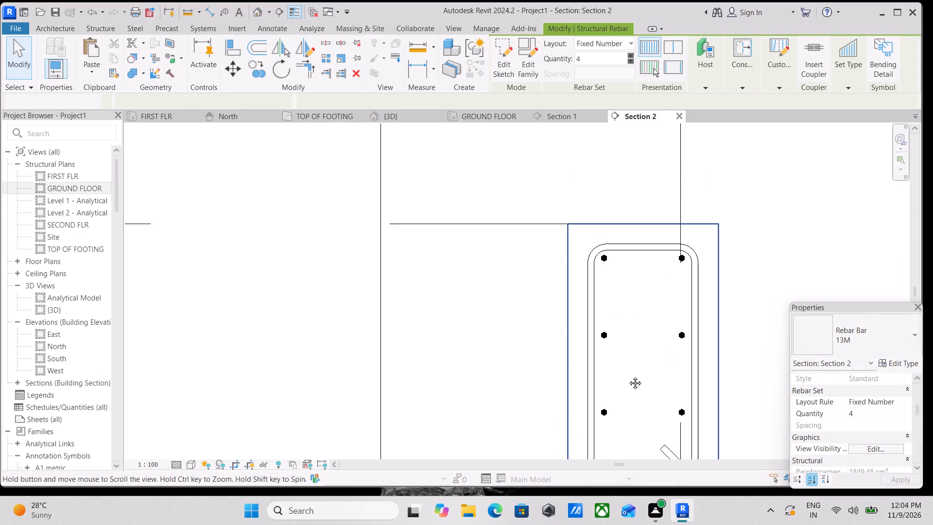
pyautogui.press('Escape')
pyautogui.click(605, 336)
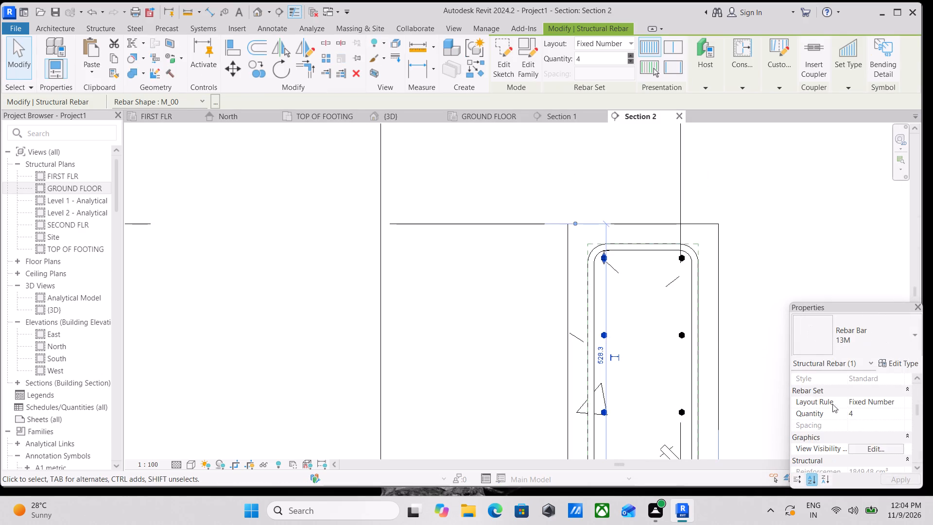
pyautogui.scroll(-2, 851, 398)
pyautogui.click(875, 393)
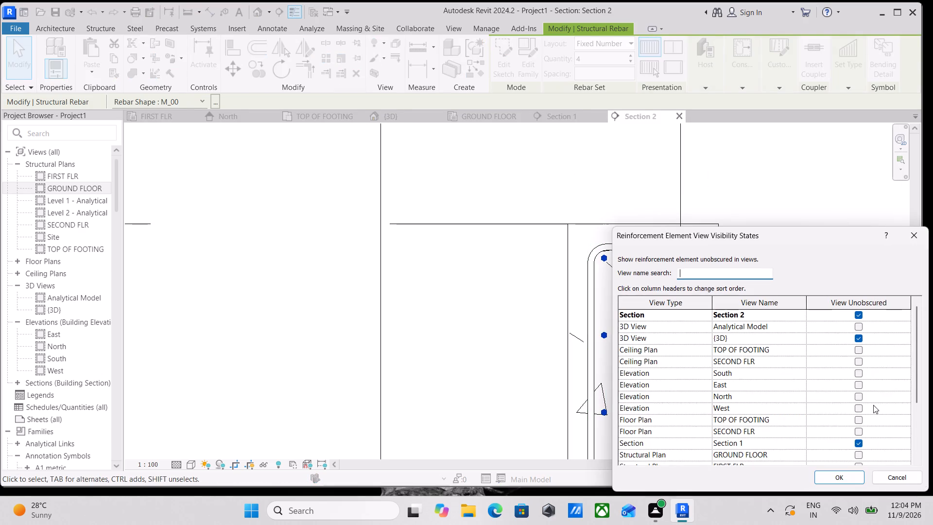
pyautogui.click(843, 479)
pyautogui.press('Escape')
# Examine the beam reinforcement in the {3D} view and return to Section 2.
pyautogui.scroll(-1, 678, 350)
pyautogui.moveTo(676, 350); pyautogui.dragTo(617, 369, button='middle')
pyautogui.click(587, 281)
pyautogui.press('Escape')
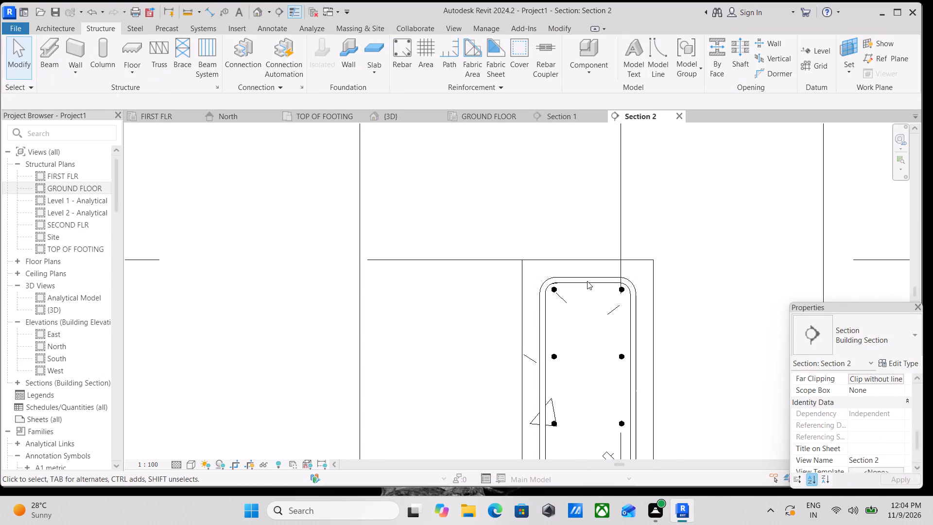
pyautogui.moveTo(587, 281); pyautogui.dragTo(543, 291, button='middle')
pyautogui.scroll(-2, 545, 290)
pyautogui.middleClick(545, 290)
pyautogui.click(412, 120)
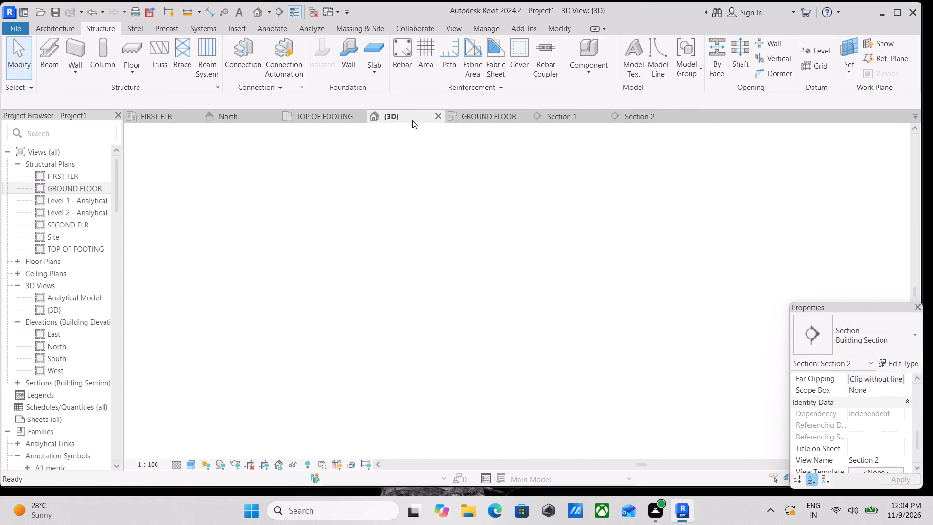
pyautogui.scroll(-2, 461, 294)
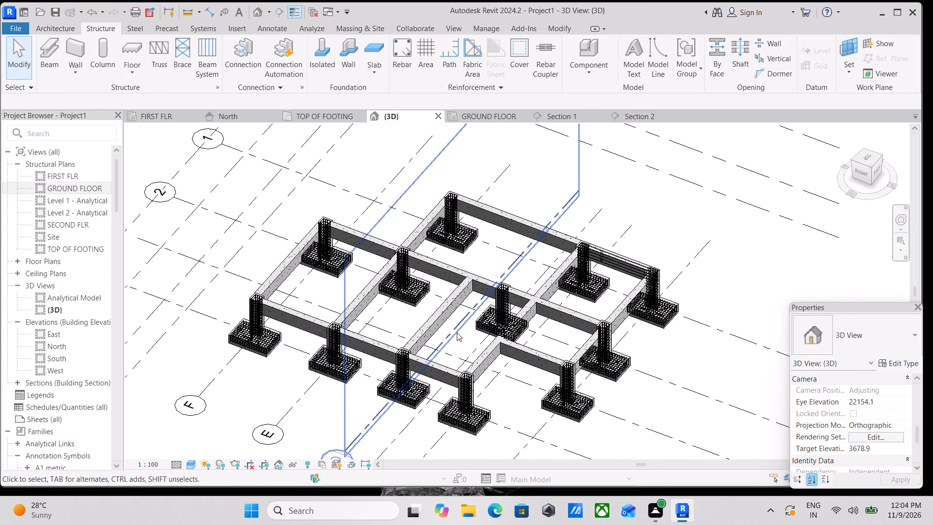
pyautogui.scroll(2, 457, 332)
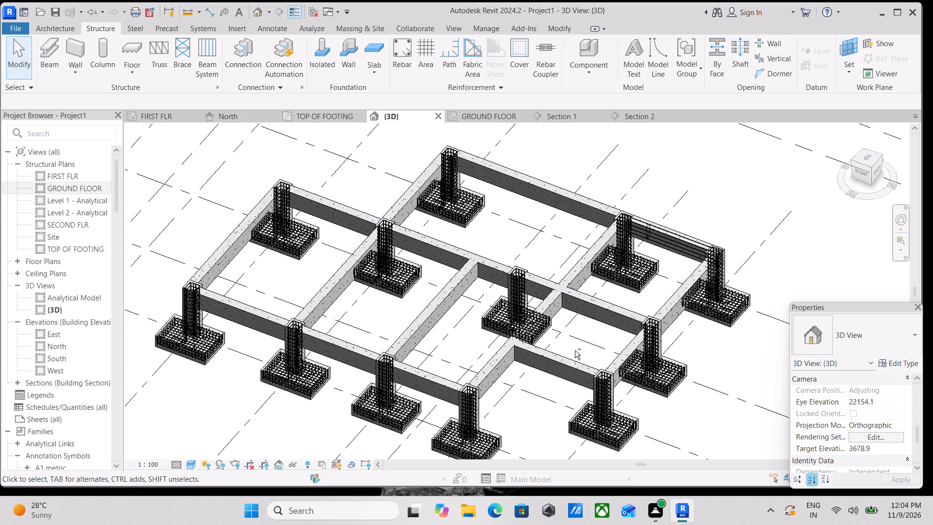
pyautogui.keyDown('shift'); pyautogui.moveTo(575, 350); pyautogui.dragTo(499, 372, button='middle'); pyautogui.keyUp('shift')
pyautogui.moveTo(668, 389); pyautogui.dragTo(616, 392, button='middle')
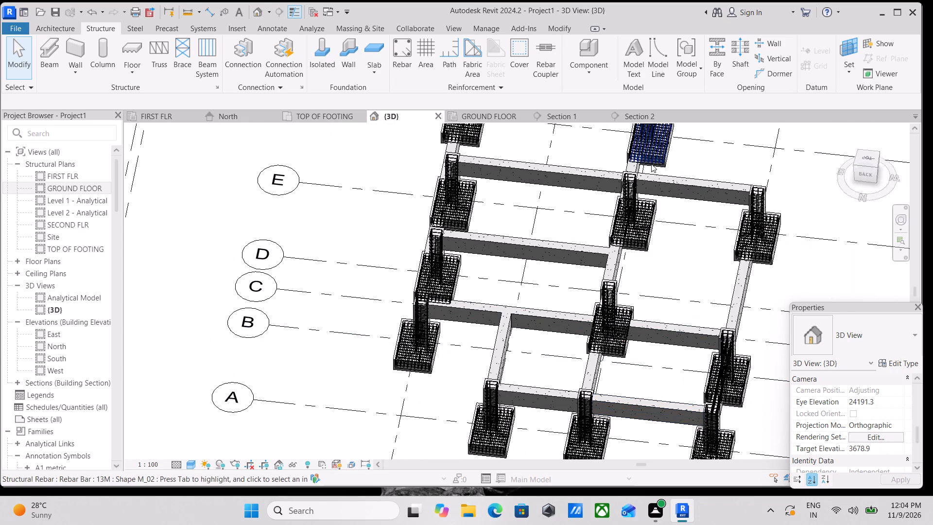
pyautogui.click(643, 119)
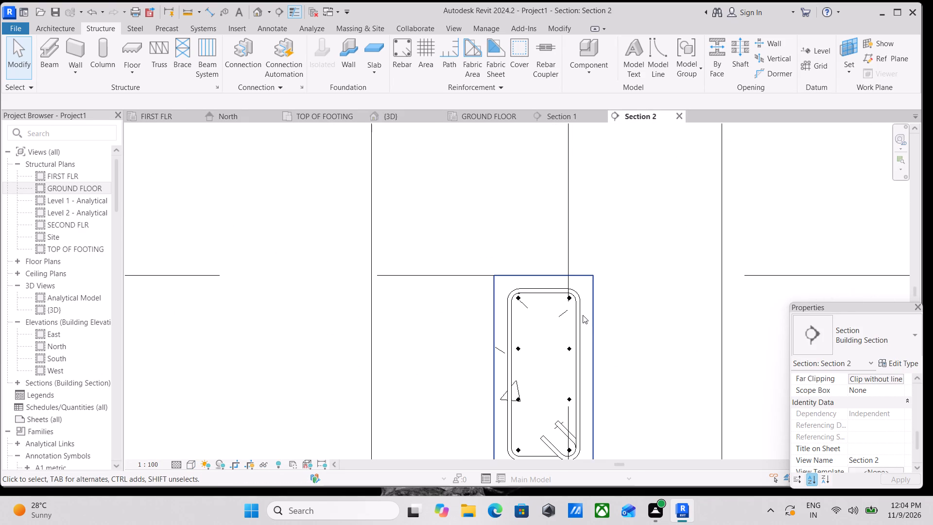
# Distribute the stirrup along the grid 1 beam with a Maximum Spacing layout at 120 mm.
pyautogui.click(582, 315)
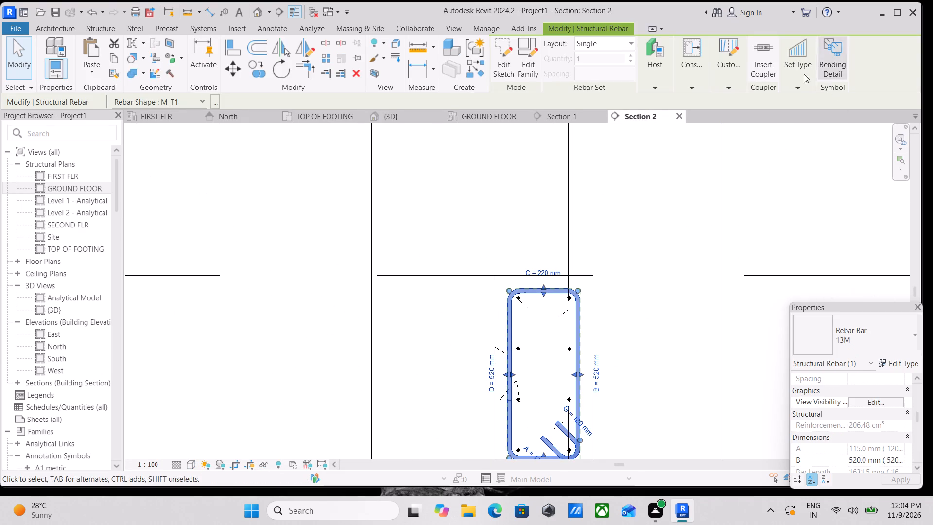
pyautogui.click(619, 47)
pyautogui.click(613, 83)
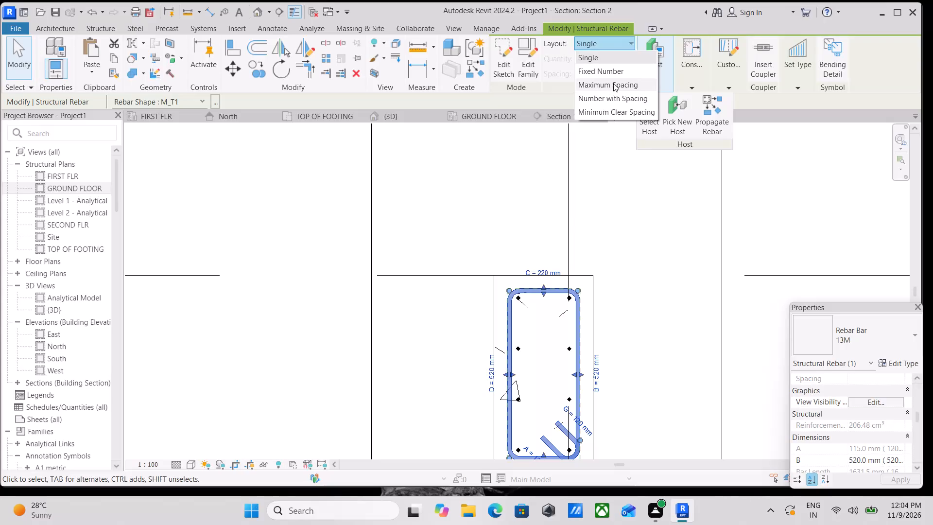
pyautogui.moveTo(639, 78); pyautogui.dragTo(567, 77)
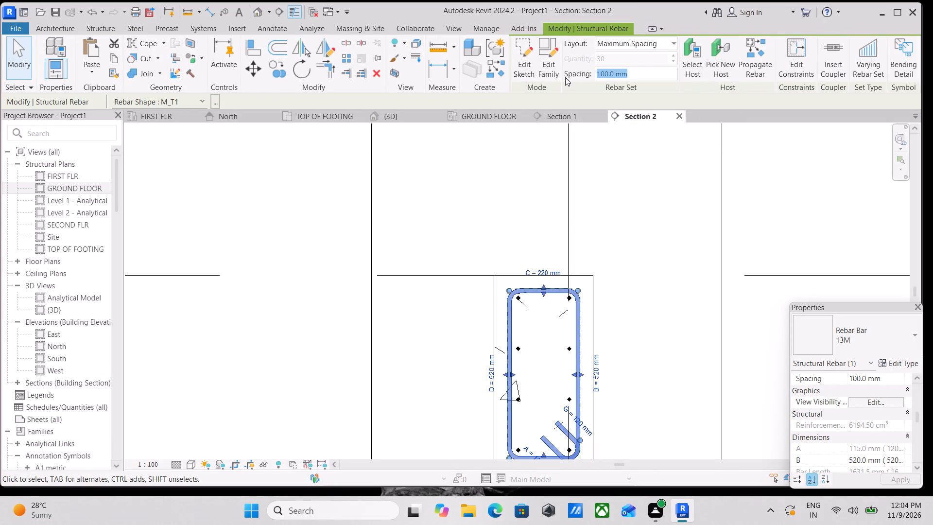
pyautogui.write('12')
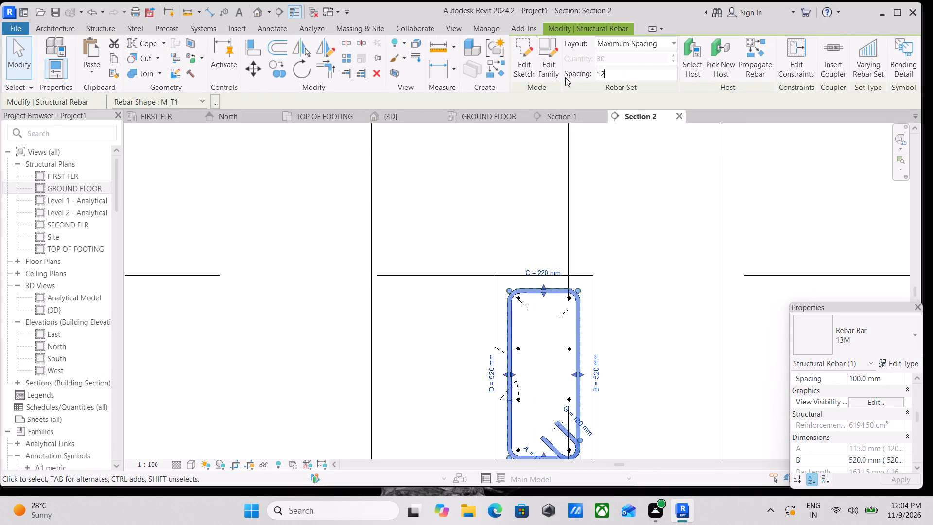
pyautogui.press('0')
pyautogui.write('MM')
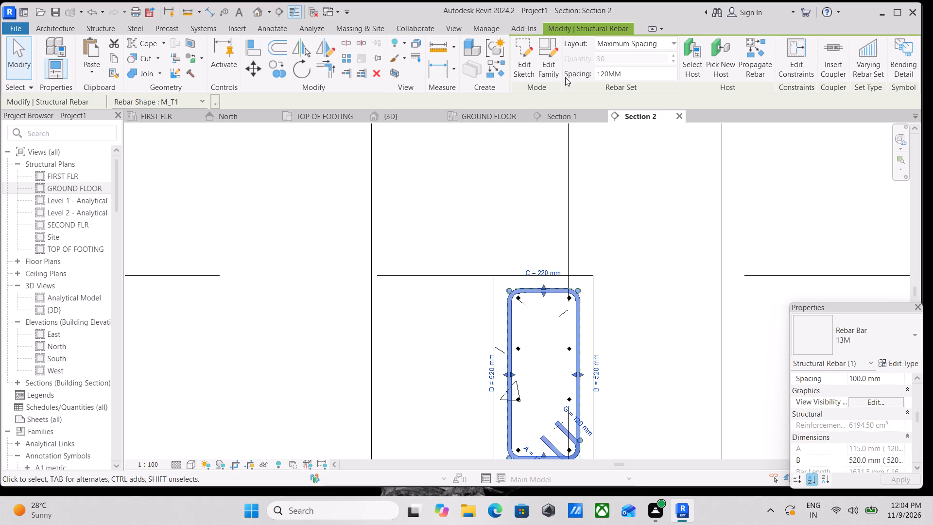
pyautogui.press('Return')
pyautogui.scroll(-1, 577, 253)
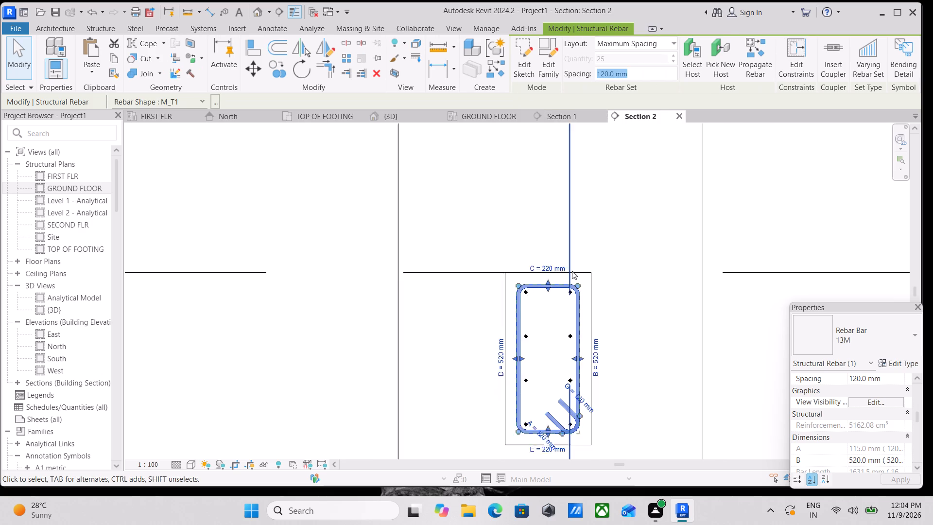
pyautogui.scroll(-1, 572, 271)
pyautogui.press('Escape')
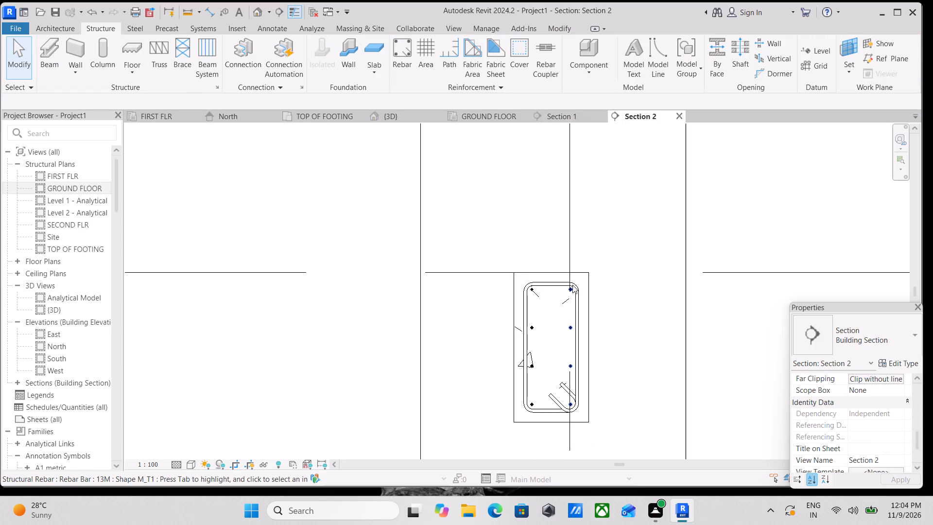
# Set the beam stirrup set's maximum spacing to 150 mm.
pyautogui.scroll(4, 570, 286)
pyautogui.click(544, 280)
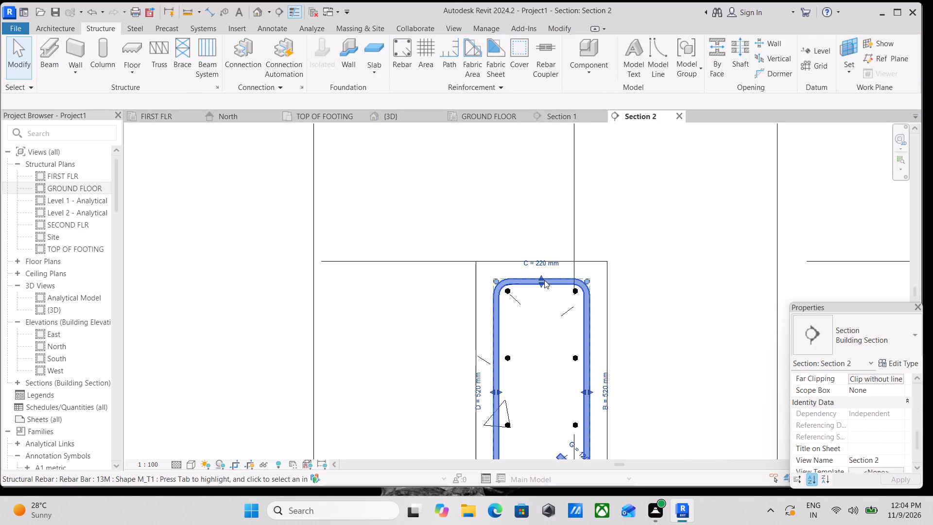
pyautogui.moveTo(640, 73); pyautogui.dragTo(572, 83)
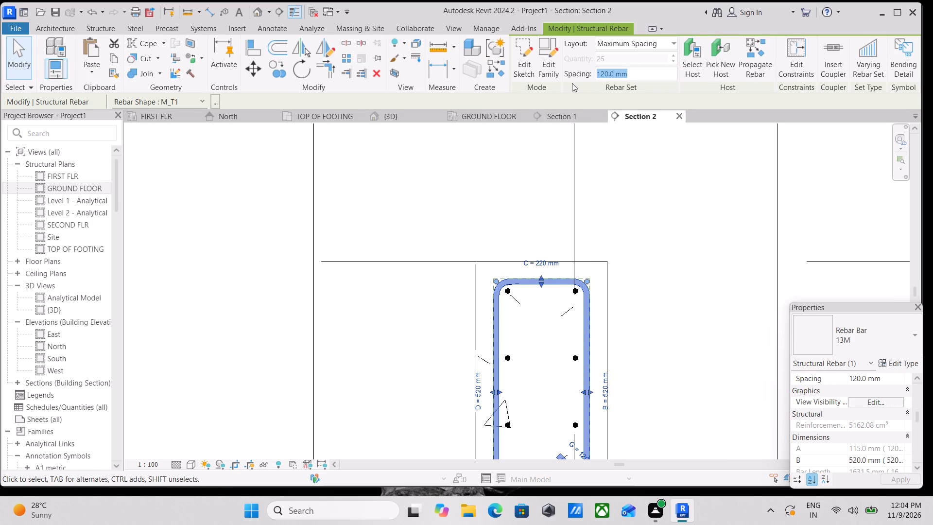
pyautogui.press('1')
pyautogui.write('50')
pyautogui.write('MM')
pyautogui.press('Return')
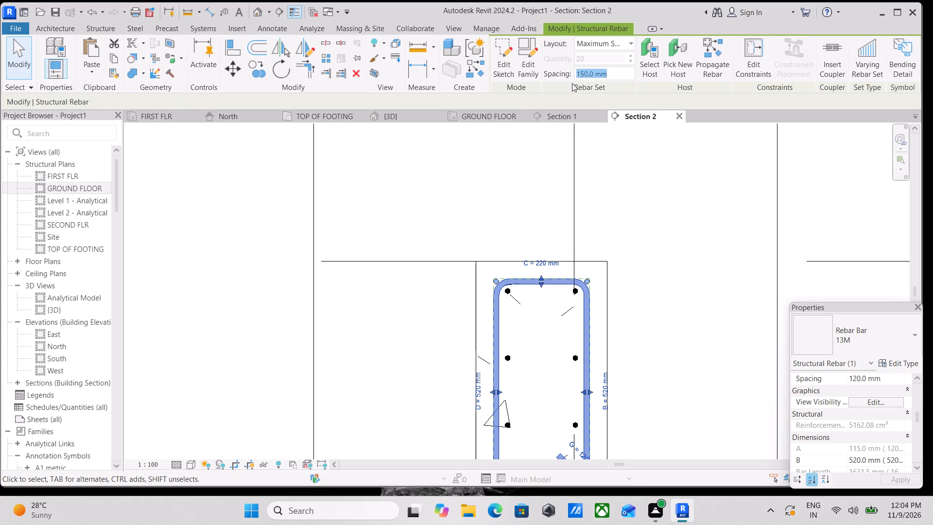
pyautogui.press('Escape')
# Examine the beam's stirrup distribution in the GROUND FLOOR plan and from several sides in the {3D} view.
pyautogui.scroll(3, 562, 294)
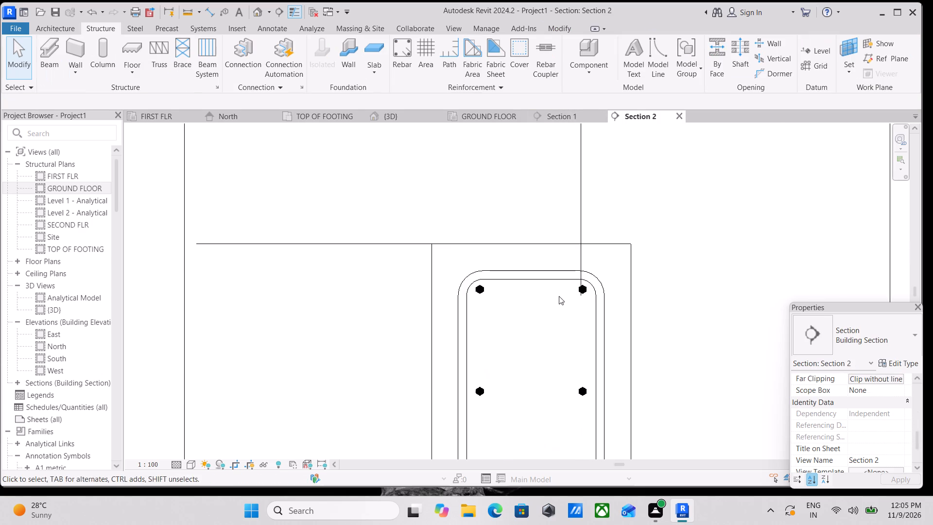
pyautogui.scroll(-3, 482, 284)
pyautogui.moveTo(482, 284); pyautogui.dragTo(472, 291, button='middle')
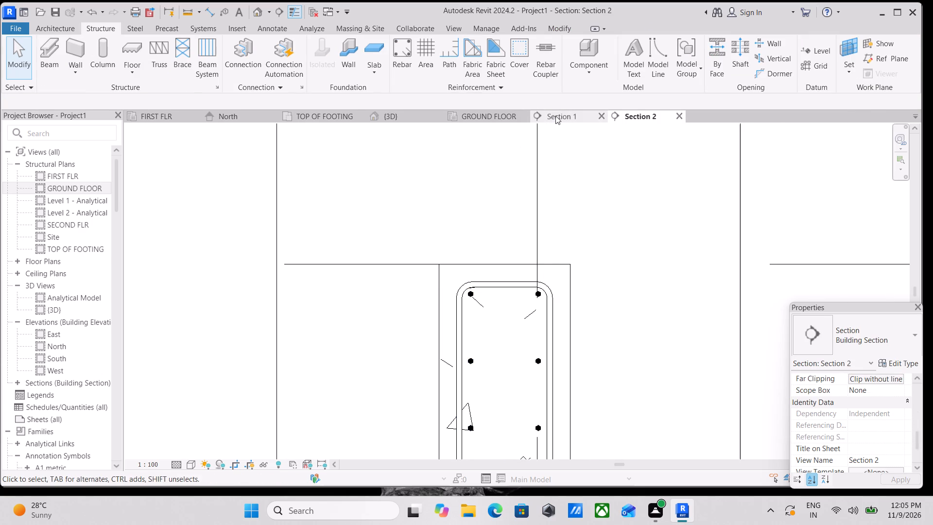
pyautogui.click(555, 116)
pyautogui.click(498, 114)
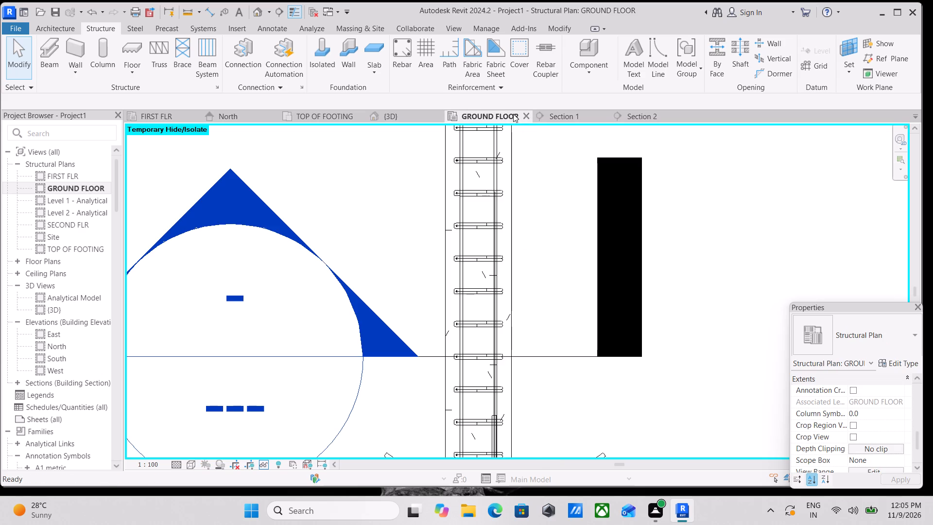
pyautogui.click(632, 117)
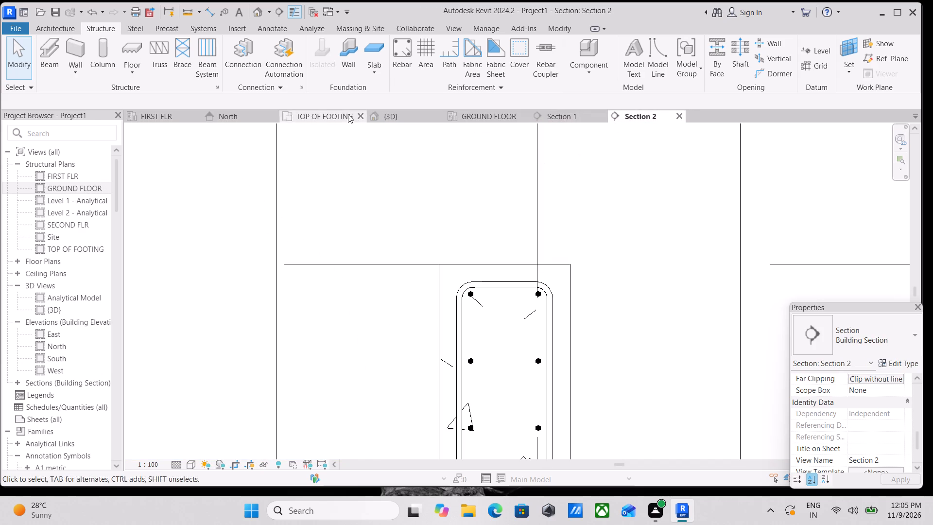
pyautogui.click(397, 113)
pyautogui.scroll(-1, 494, 240)
pyautogui.scroll(2, 561, 302)
pyautogui.scroll(6, 621, 350)
pyautogui.scroll(-5, 637, 329)
pyautogui.keyDown('shift'); pyautogui.moveTo(660, 311); pyautogui.dragTo(544, 260, button='middle'); pyautogui.keyUp('shift')
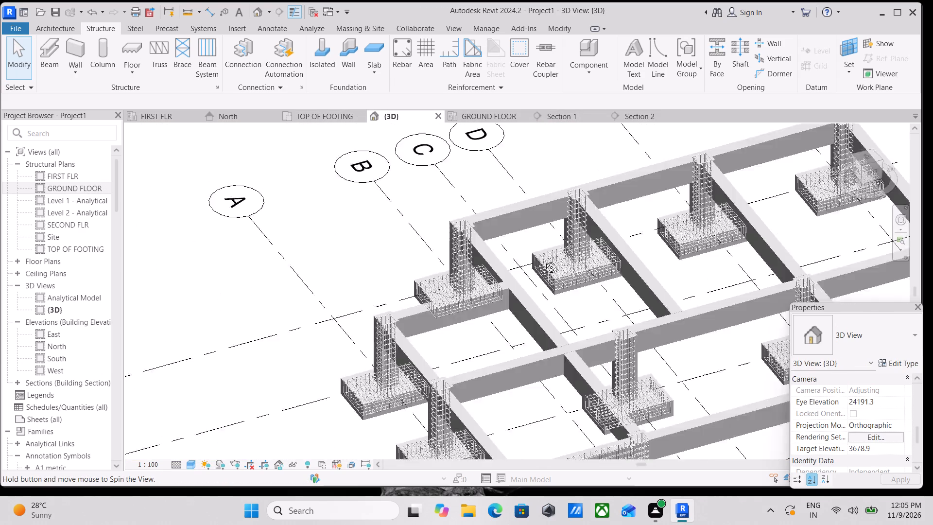
pyautogui.keyDown('shift'); pyautogui.moveTo(544, 260); pyautogui.dragTo(500, 245, button='middle'); pyautogui.keyUp('shift')
pyautogui.moveTo(583, 293); pyautogui.dragTo(505, 236, button='middle')
pyautogui.scroll(-2, 525, 320)
pyautogui.moveTo(525, 318); pyautogui.dragTo(532, 226, button='middle')
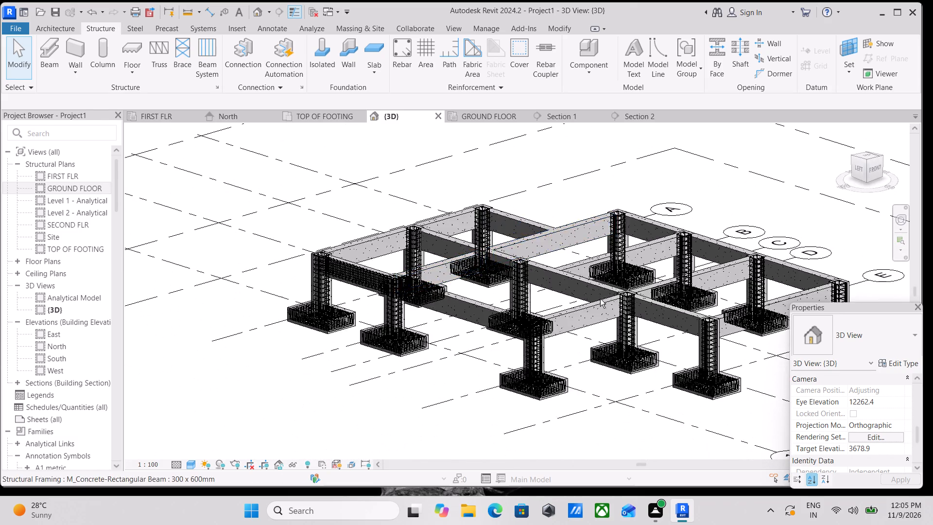
pyautogui.keyDown('shift'); pyautogui.moveTo(600, 299); pyautogui.dragTo(491, 310, button='middle'); pyautogui.keyUp('shift')
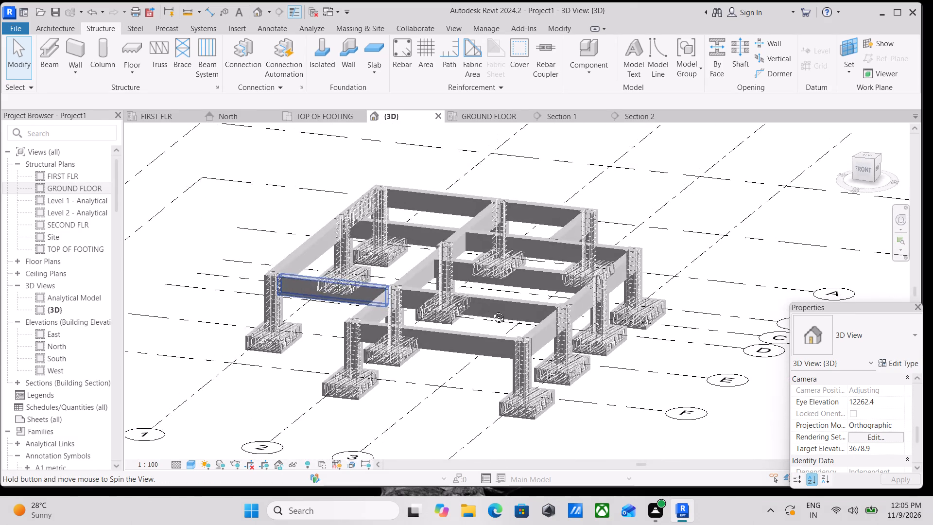
pyautogui.keyDown('shift'); pyautogui.moveTo(491, 310); pyautogui.dragTo(646, 338, button='middle'); pyautogui.keyUp('shift')
pyautogui.scroll(1, 679, 337)
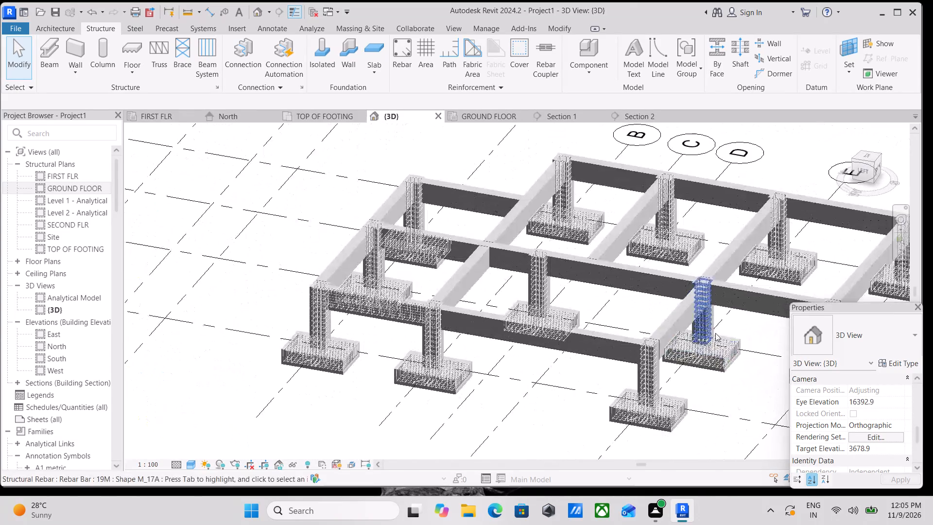
pyautogui.moveTo(722, 324); pyautogui.dragTo(509, 316, button='middle')
pyautogui.scroll(-2, 564, 291)
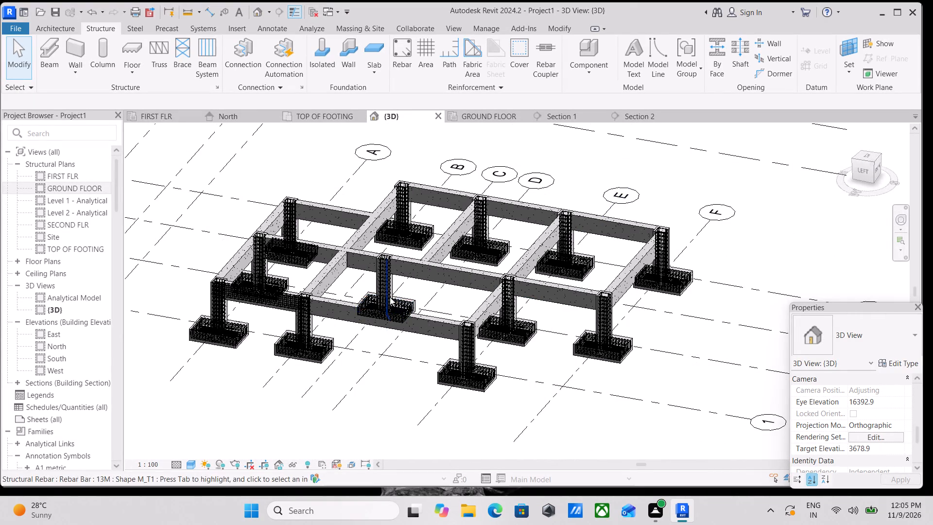
# Review the view visibility states of the grid 1 beam's stirrup set in Section 2.
pyautogui.keyDown('shift'); pyautogui.moveTo(390, 297); pyautogui.dragTo(438, 338, button='middle'); pyautogui.keyUp('shift')
pyautogui.scroll(1, 389, 301)
pyautogui.moveTo(417, 280); pyautogui.dragTo(470, 325, button='middle')
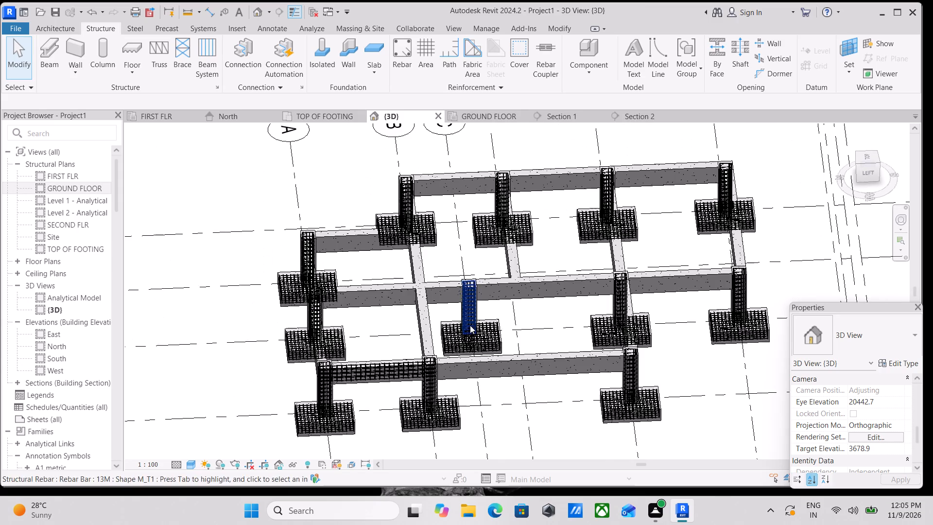
pyautogui.keyDown('shift'); pyautogui.moveTo(509, 318); pyautogui.dragTo(605, 365, button='middle'); pyautogui.keyUp('shift')
pyautogui.moveTo(527, 302); pyautogui.dragTo(538, 341, button='middle')
pyautogui.scroll(1, 590, 267)
pyautogui.click(628, 115)
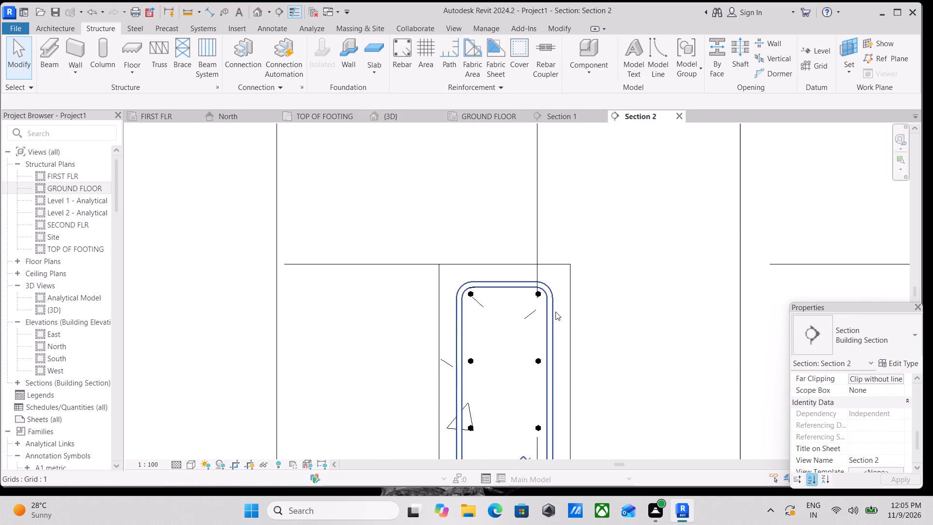
pyautogui.click(555, 311)
pyautogui.scroll(-6, 555, 311)
pyautogui.moveTo(593, 313); pyautogui.dragTo(559, 303, button='middle')
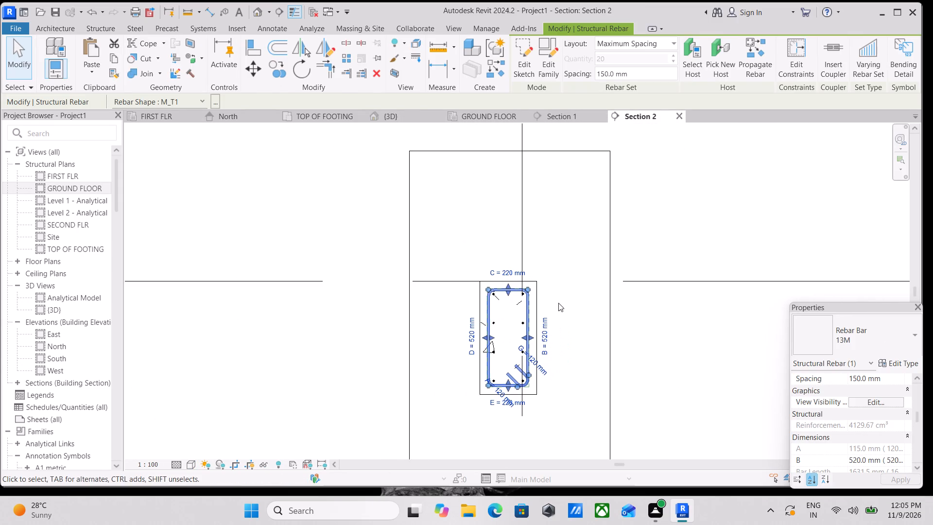
pyautogui.press('Escape')
pyautogui.click(509, 289)
pyautogui.click(870, 399)
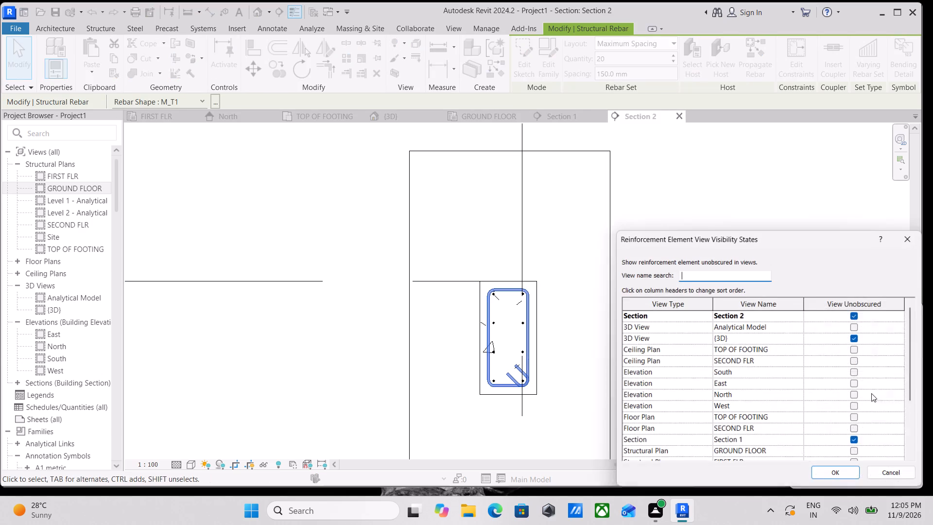
pyautogui.click(843, 477)
pyautogui.press('Escape')
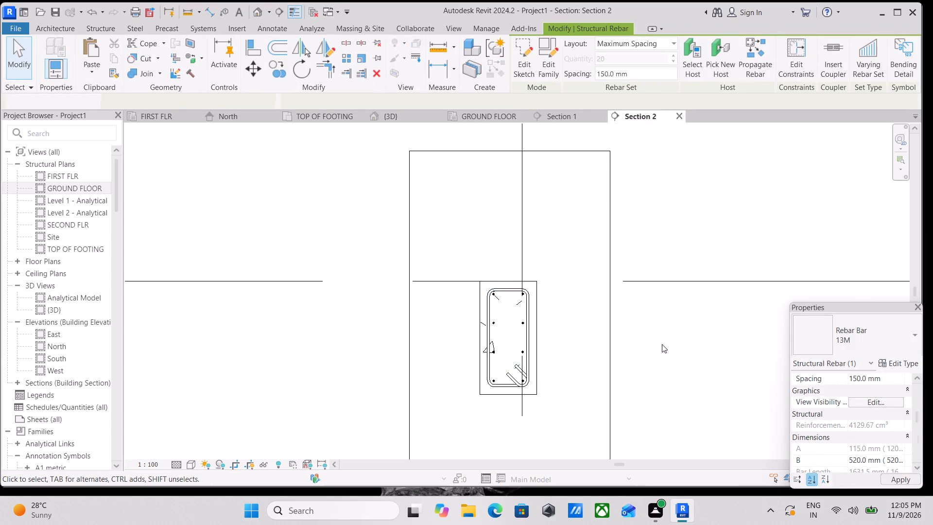
# Check Section 1 and the GROUND FLOOR plan, and examine the beams and the grid 1 beam's reinforcement from several sides in the {3D} view.
pyautogui.scroll(-3, 653, 344)
pyautogui.moveTo(639, 342); pyautogui.dragTo(647, 384, button='middle')
pyautogui.click(548, 113)
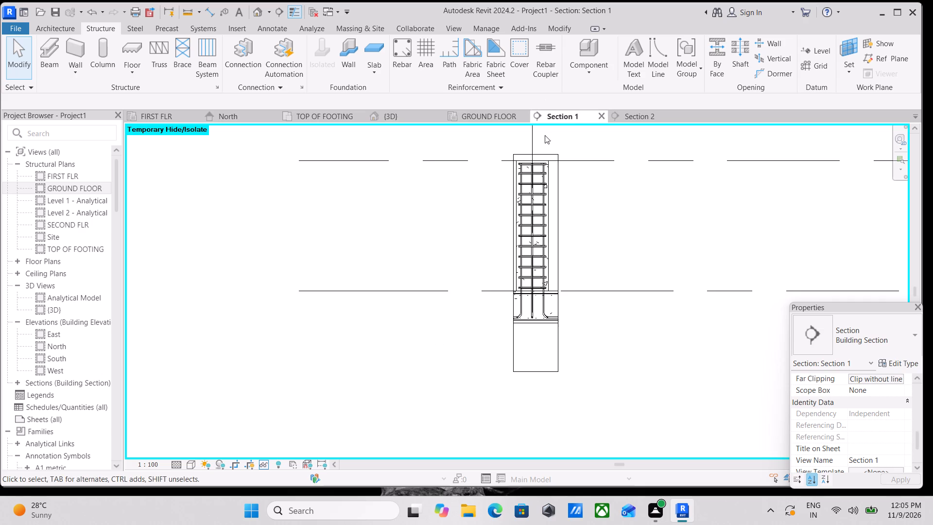
pyautogui.click(481, 117)
pyautogui.scroll(-1, 490, 196)
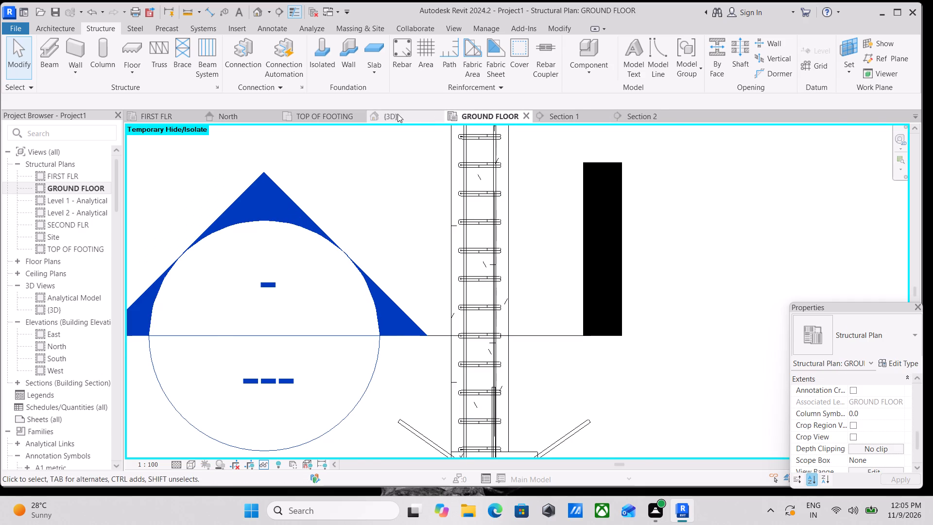
pyautogui.click(402, 115)
pyautogui.scroll(-2, 483, 241)
pyautogui.moveTo(499, 265); pyautogui.dragTo(496, 368, button='middle')
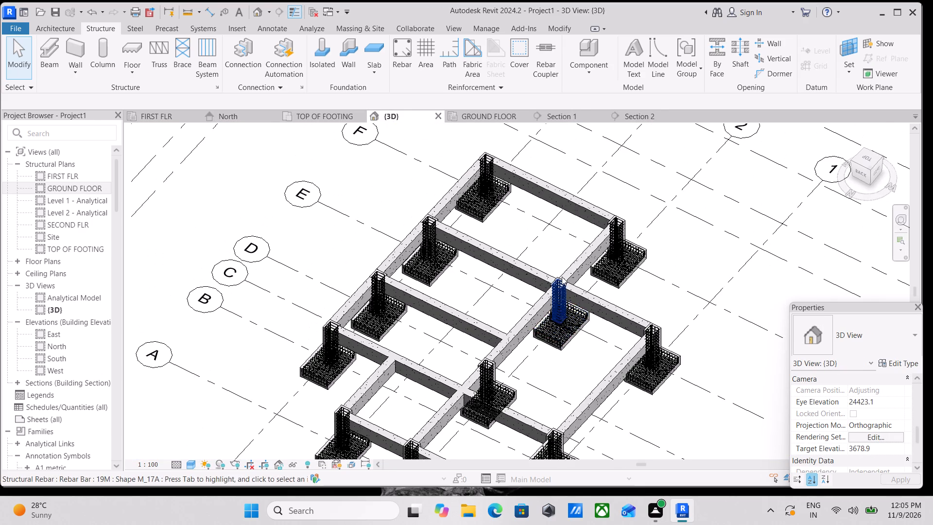
pyautogui.moveTo(583, 322); pyautogui.dragTo(639, 210, button='middle')
pyautogui.scroll(2, 629, 305)
pyautogui.scroll(-1, 624, 300)
pyautogui.moveTo(624, 300); pyautogui.dragTo(620, 320, button='middle')
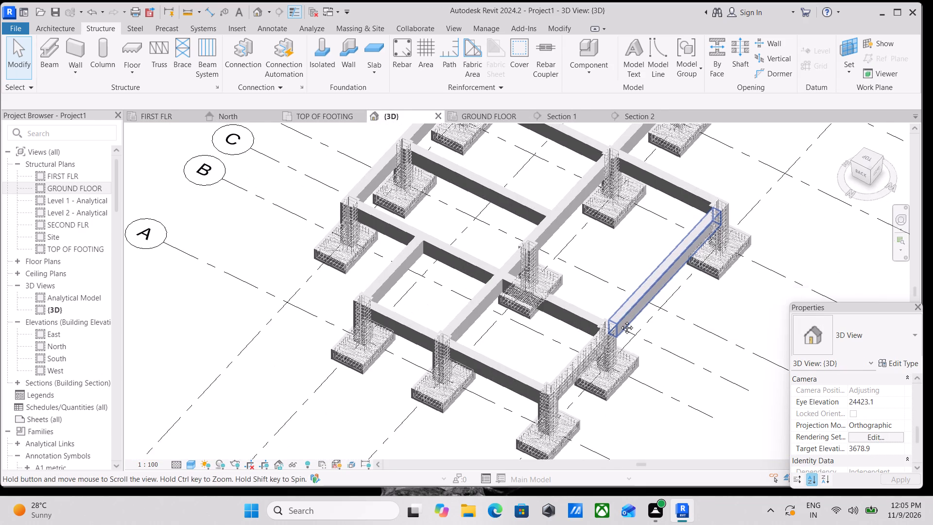
pyautogui.moveTo(620, 320); pyautogui.dragTo(605, 342, button='middle')
pyautogui.scroll(-2, 605, 343)
pyautogui.scroll(2, 666, 348)
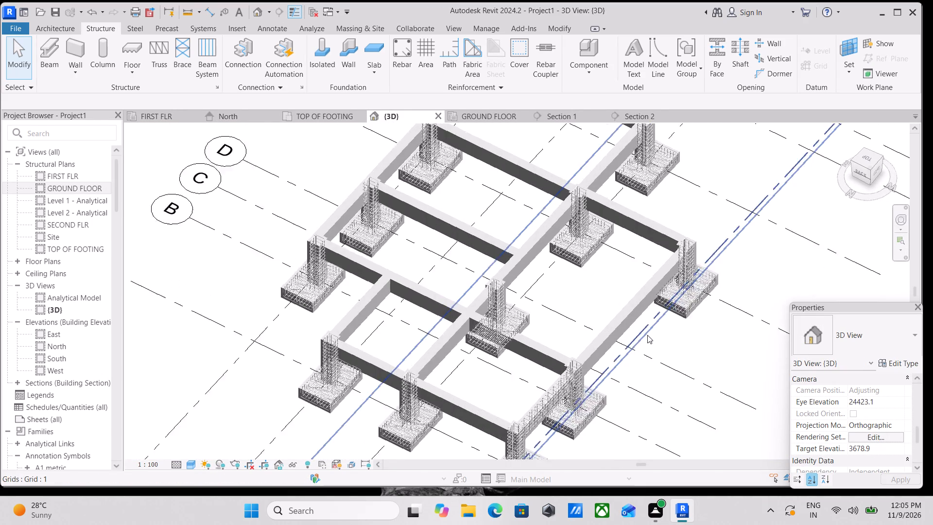
pyautogui.scroll(1, 647, 335)
pyautogui.moveTo(616, 332); pyautogui.dragTo(636, 235, button='middle')
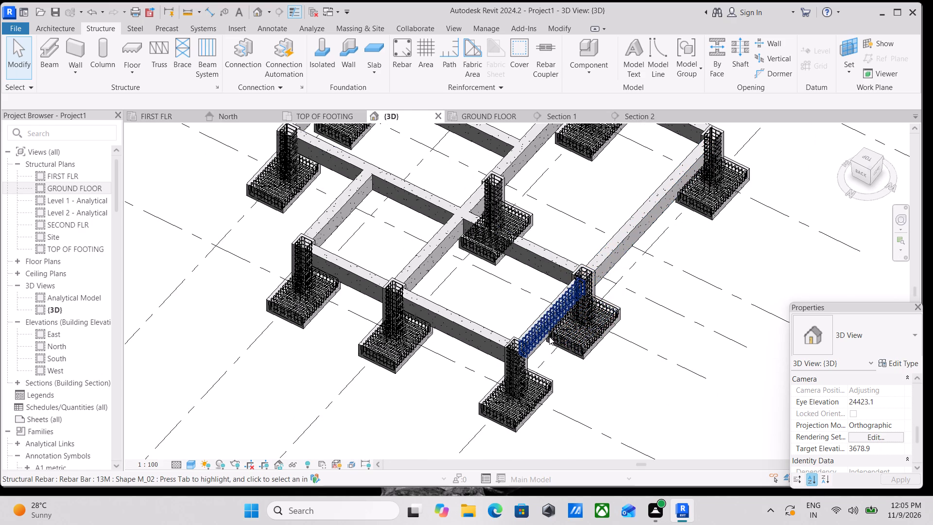
pyautogui.keyDown('shift'); pyautogui.moveTo(549, 336); pyautogui.dragTo(710, 201, button='middle'); pyautogui.keyUp('shift')
pyautogui.moveTo(526, 297); pyautogui.dragTo(608, 284, button='middle')
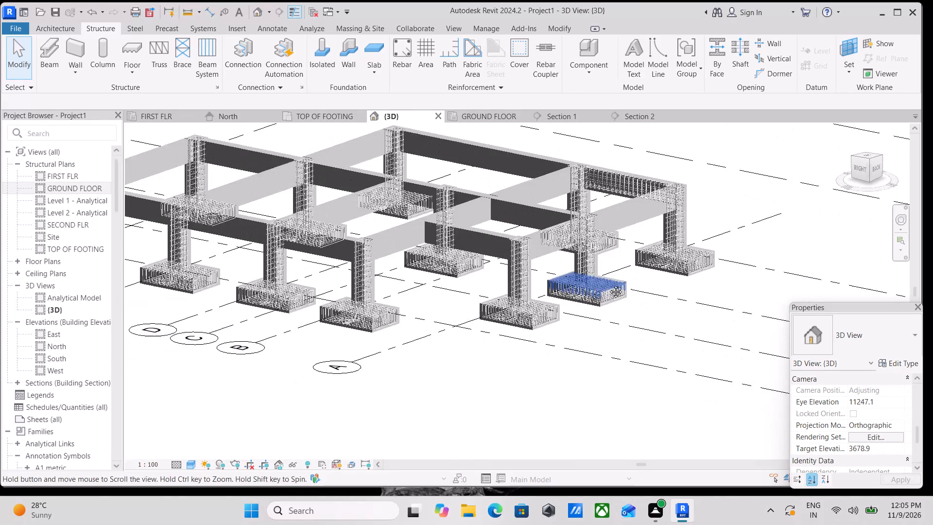
pyautogui.moveTo(608, 284); pyautogui.dragTo(633, 283, button='middle')
pyautogui.moveTo(417, 279); pyautogui.dragTo(450, 324, button='middle')
pyautogui.moveTo(454, 321); pyautogui.dragTo(543, 400, button='middle')
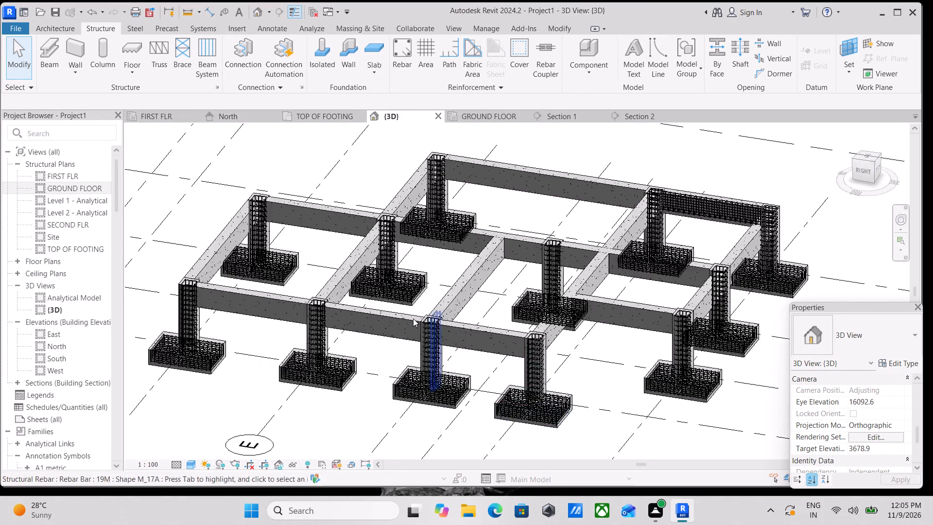
pyautogui.scroll(3, 403, 312)
pyautogui.moveTo(393, 298); pyautogui.dragTo(556, 324, button='middle')
pyautogui.scroll(2, 361, 298)
pyautogui.scroll(-3, 372, 292)
pyautogui.moveTo(531, 327); pyautogui.dragTo(426, 356, button='middle')
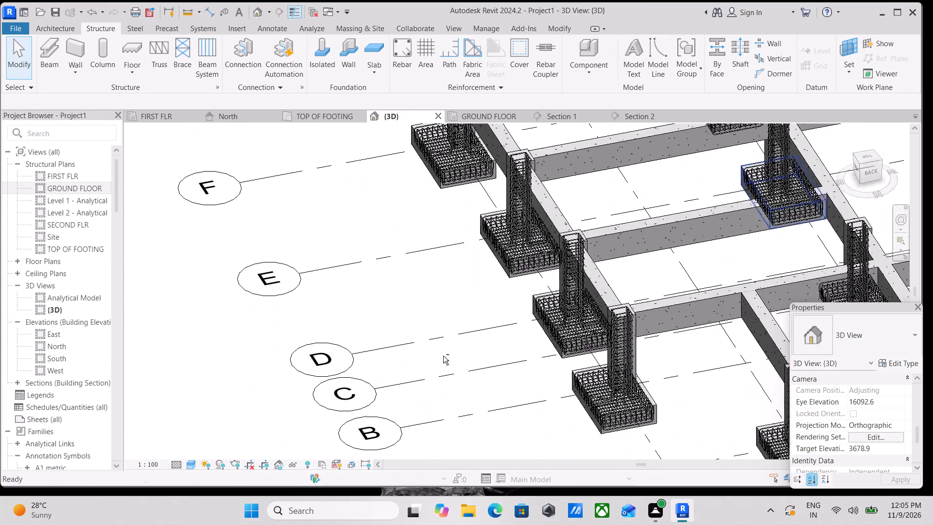
pyautogui.moveTo(512, 355); pyautogui.dragTo(409, 396, button='middle')
pyautogui.scroll(3, 509, 335)
pyautogui.moveTo(537, 315); pyautogui.dragTo(320, 293, button='middle')
pyautogui.scroll(-3, 515, 306)
pyautogui.moveTo(515, 306); pyautogui.dragTo(343, 300, button='middle')
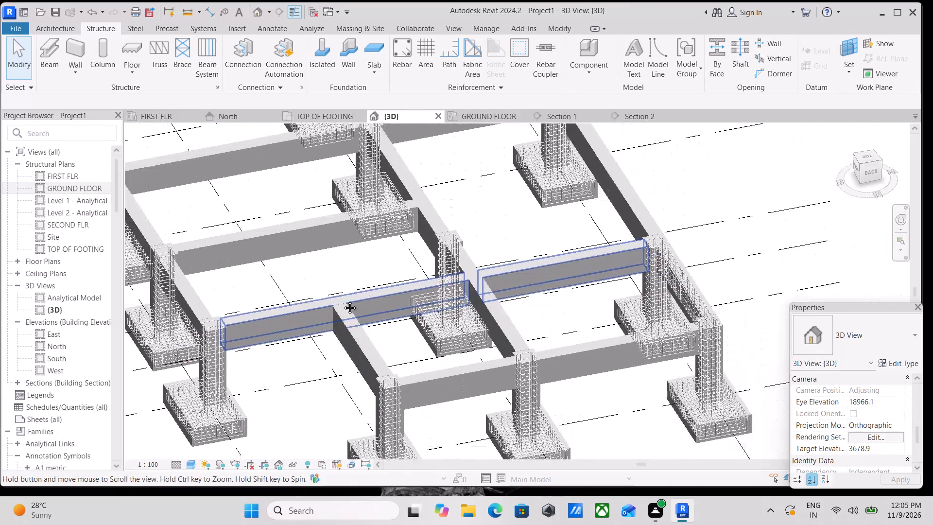
pyautogui.moveTo(343, 300); pyautogui.dragTo(344, 301, button='middle')
pyautogui.keyDown('shift'); pyautogui.moveTo(482, 310); pyautogui.dragTo(369, 305, button='middle'); pyautogui.keyUp('shift')
pyautogui.moveTo(504, 414); pyautogui.dragTo(481, 310, button='middle')
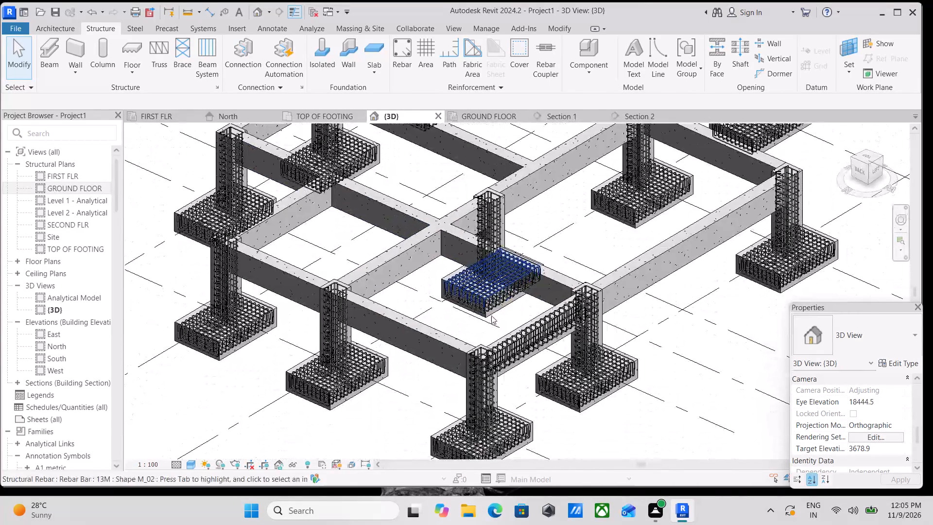
pyautogui.keyDown('shift'); pyautogui.scroll(4, 506, 354); pyautogui.keyUp('shift')
pyautogui.scroll(3, 538, 376)
pyautogui.keyDown('shift'); pyautogui.moveTo(537, 340); pyautogui.dragTo(571, 254, button='middle'); pyautogui.keyUp('shift')
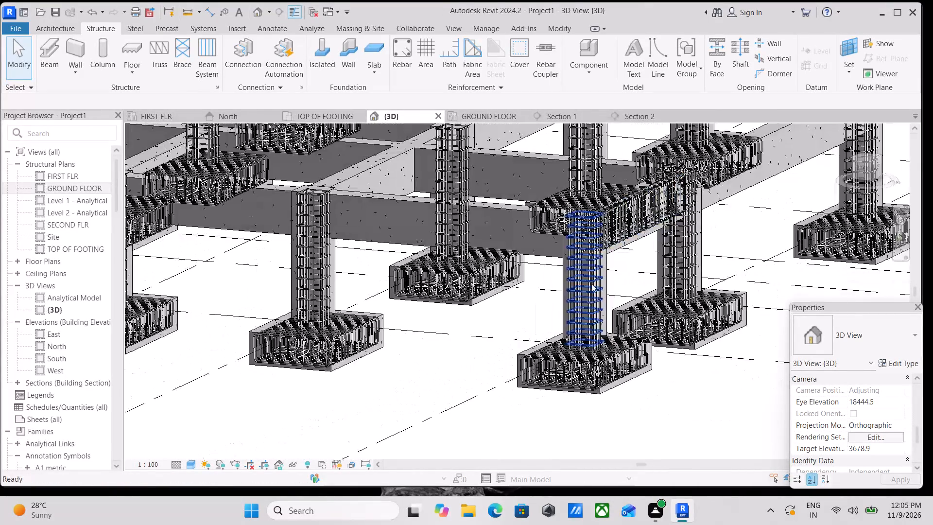
pyautogui.moveTo(587, 312); pyautogui.dragTo(530, 367, button='middle')
pyautogui.scroll(1, 532, 365)
pyautogui.scroll(2, 599, 307)
pyautogui.keyDown('shift'); pyautogui.moveTo(585, 328); pyautogui.dragTo(518, 433, button='middle'); pyautogui.keyUp('shift')
pyautogui.moveTo(514, 391); pyautogui.dragTo(684, 276, button='middle')
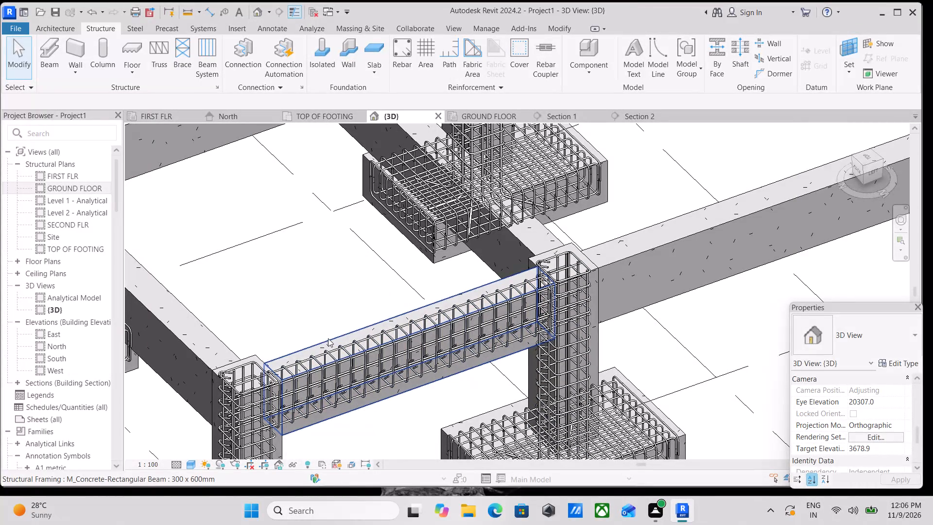
# Propagate the reinforced grid 1 beam's rebar, aligned by host, to the grid 1 beam between B and E and the adjoining grid E beam.
pyautogui.click(328, 338)
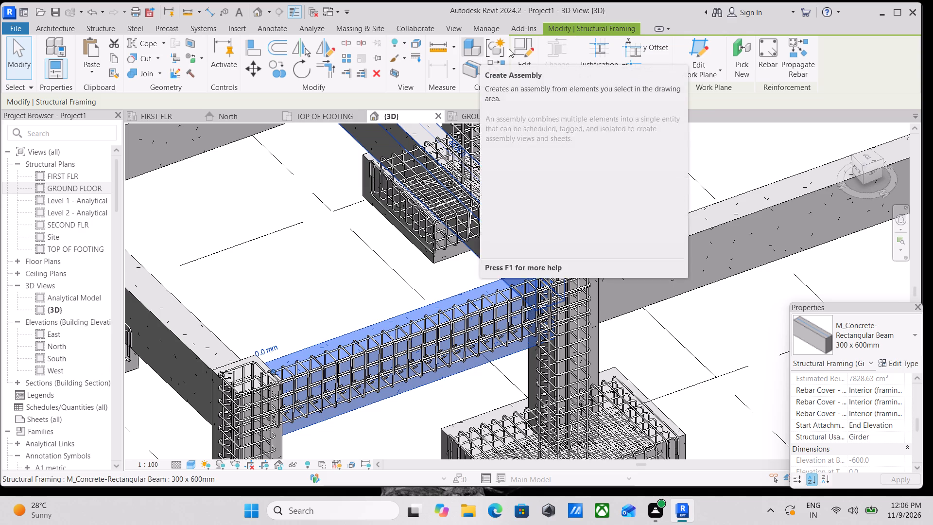
pyautogui.click(790, 53)
pyautogui.scroll(-3, 676, 258)
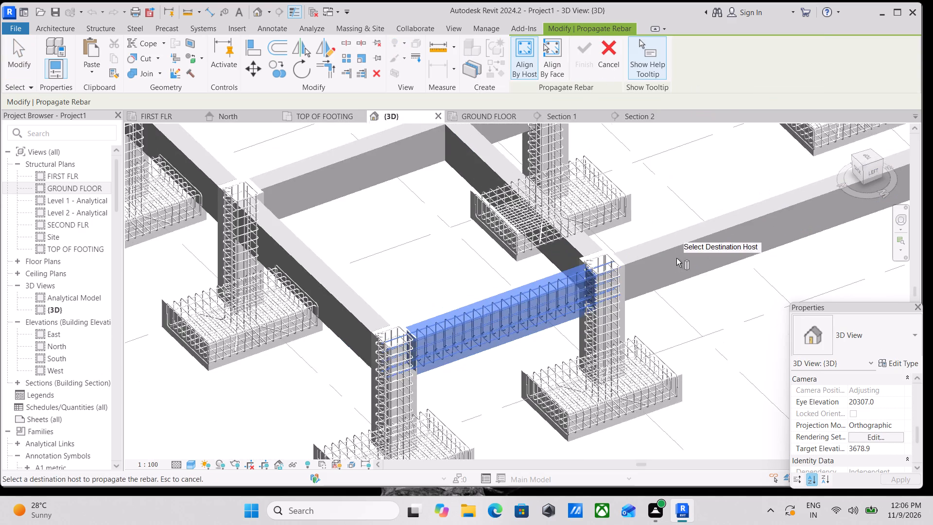
pyautogui.moveTo(676, 258); pyautogui.dragTo(595, 287, button='middle')
pyautogui.click(606, 266)
pyautogui.scroll(-3, 643, 263)
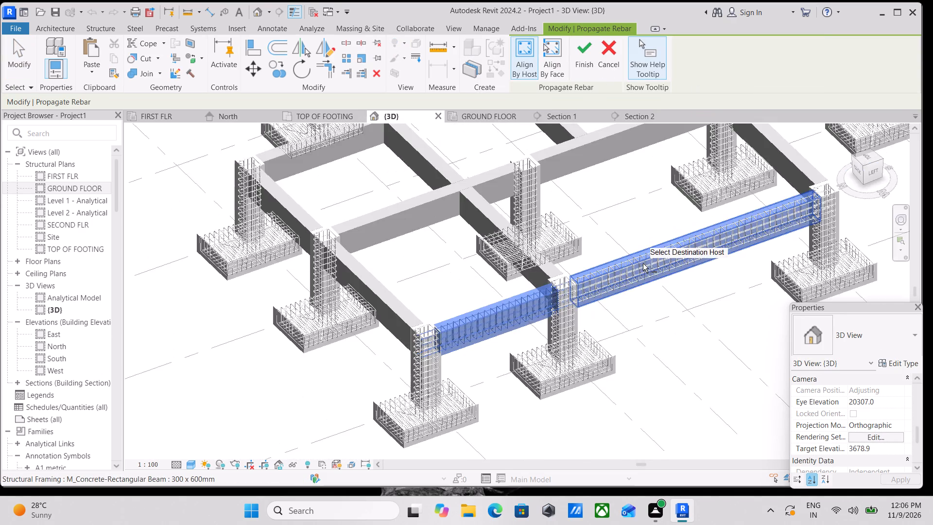
pyautogui.moveTo(643, 263); pyautogui.dragTo(391, 355, button='middle')
pyautogui.click(532, 250)
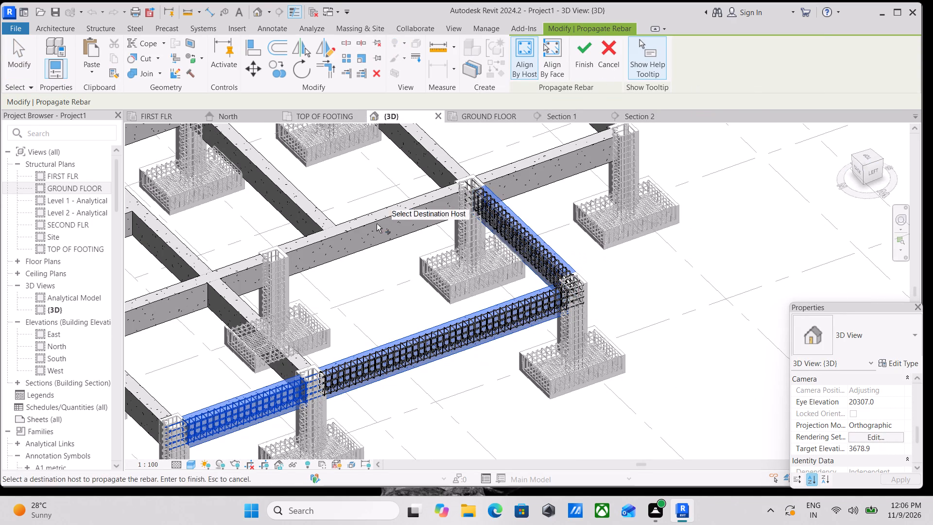
# Propagate the same rebar to the two grid 2 beams between A and E and both grid A beams.
pyautogui.click(366, 222)
pyautogui.moveTo(265, 272); pyautogui.dragTo(502, 304, button='middle')
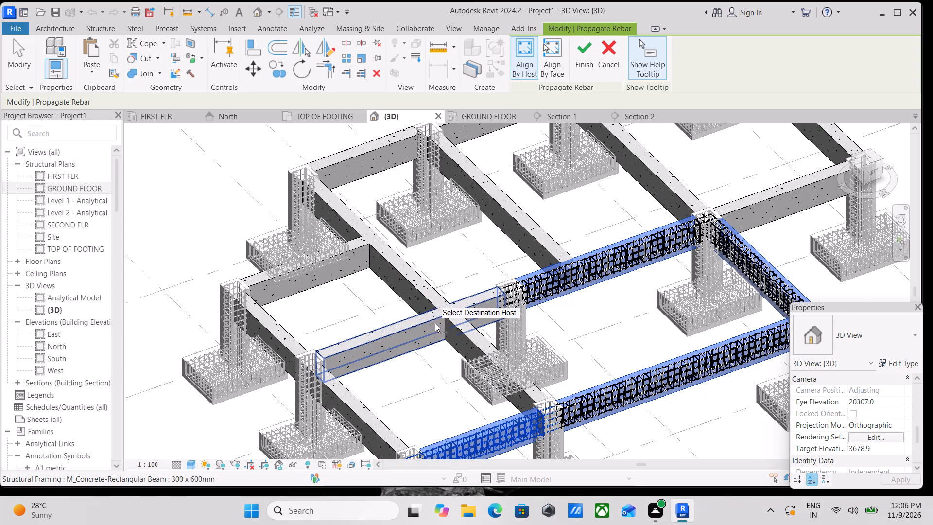
pyautogui.click(370, 342)
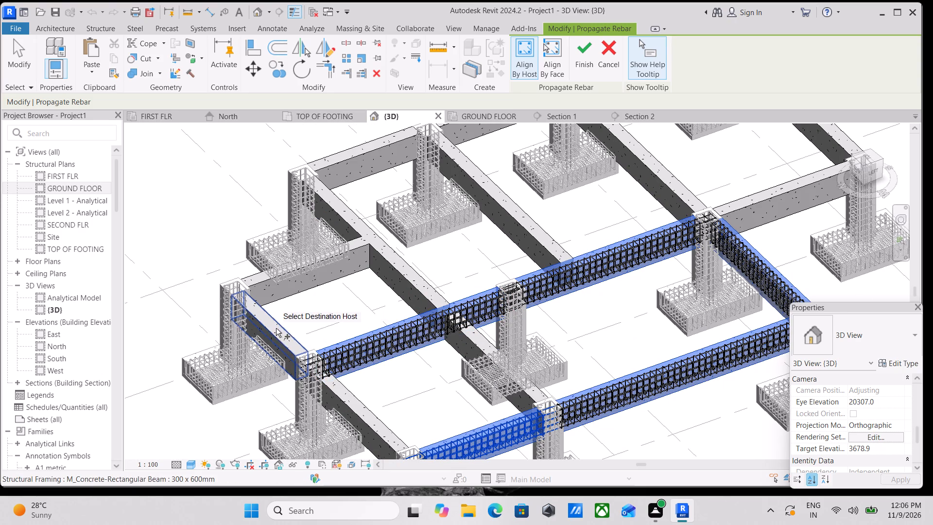
pyautogui.click(276, 328)
pyautogui.moveTo(383, 343); pyautogui.dragTo(423, 279, button='middle')
pyautogui.click(383, 344)
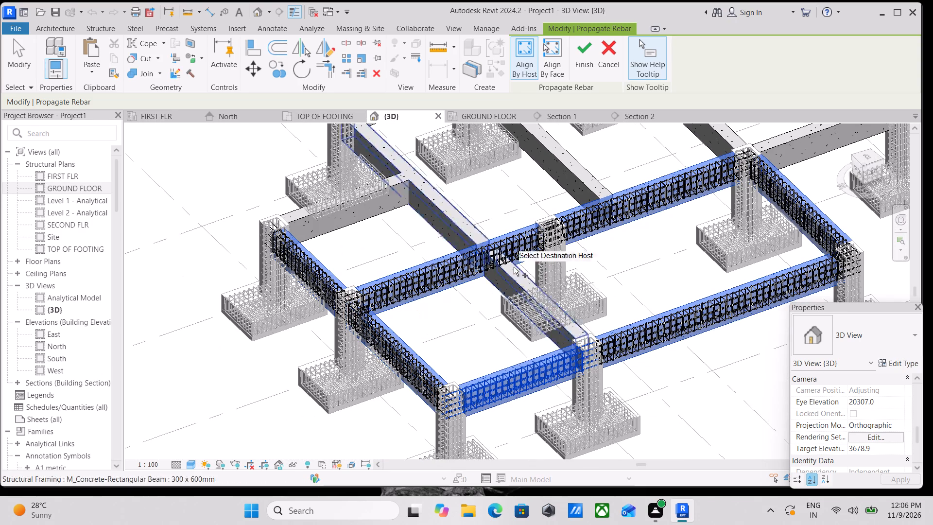
# Propagate the same rebar to the long grid B beam and the short grid 3 beam between A and B.
pyautogui.click(508, 270)
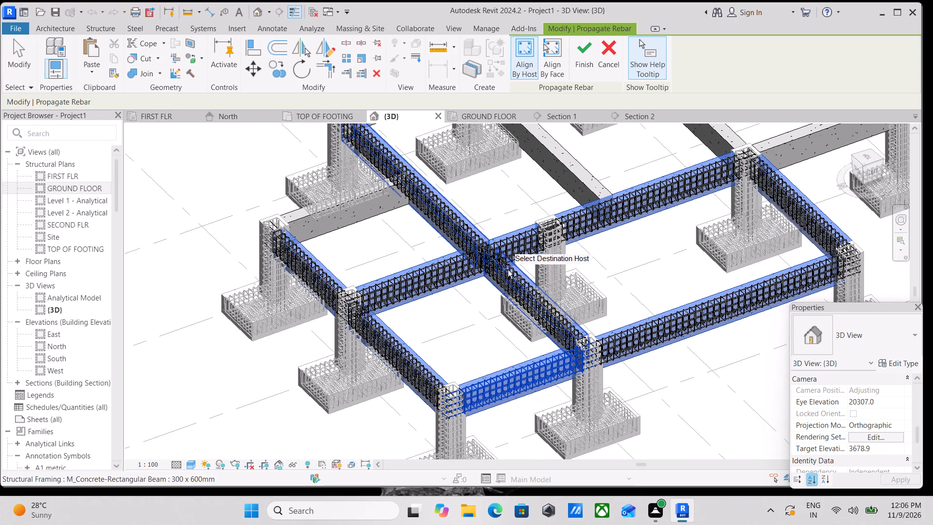
pyautogui.scroll(-1, 466, 238)
pyautogui.moveTo(466, 243); pyautogui.dragTo(500, 343, button='middle')
pyautogui.click(358, 320)
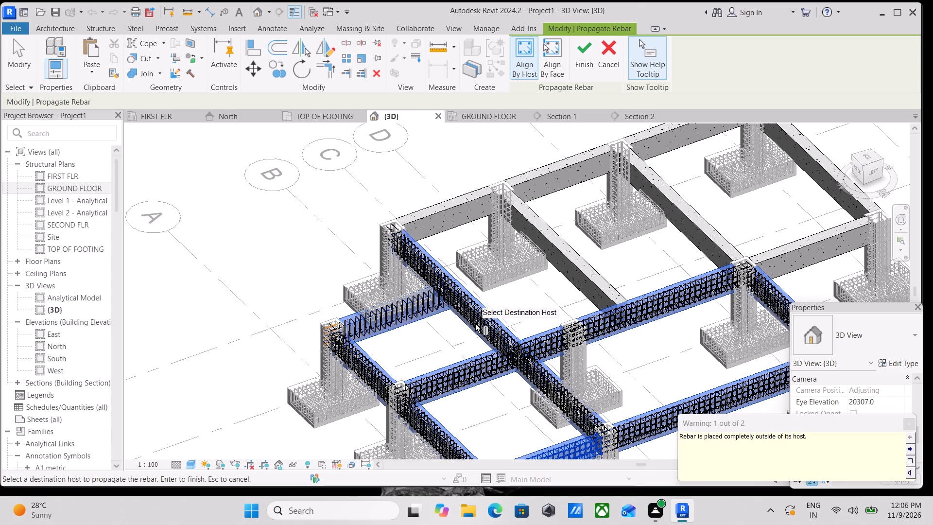
# Propagate the same rebar to the three grid 4 beams between B and F.
pyautogui.moveTo(472, 332); pyautogui.dragTo(444, 371, button='middle')
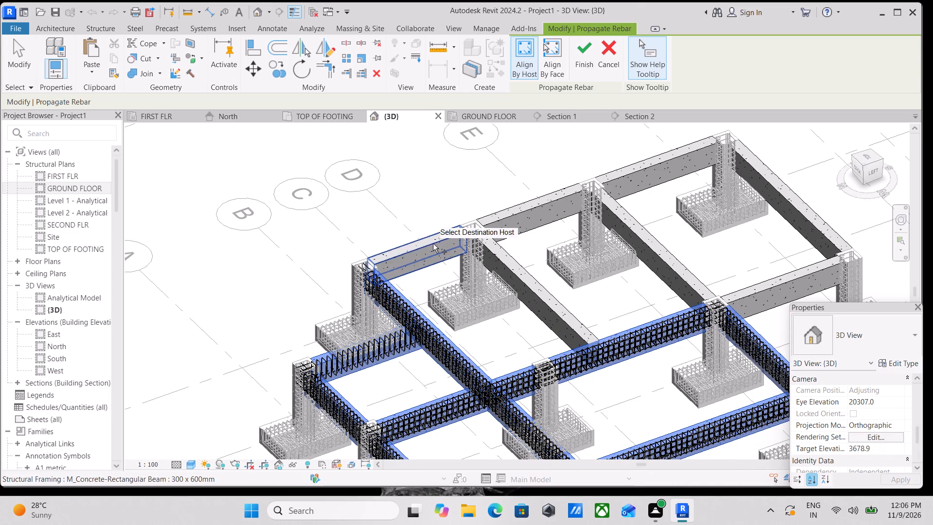
pyautogui.click(433, 244)
pyautogui.moveTo(446, 265); pyautogui.dragTo(391, 321, button='middle')
pyautogui.click(464, 286)
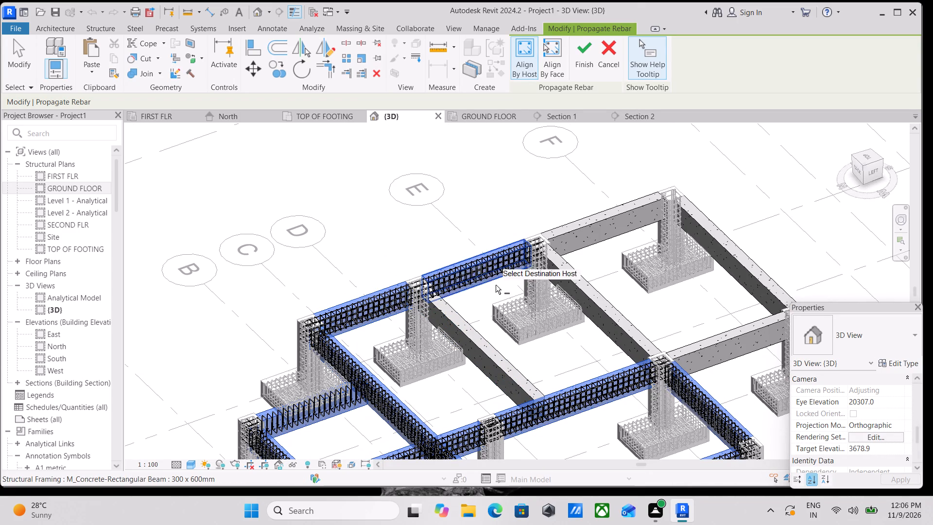
pyautogui.moveTo(495, 296); pyautogui.dragTo(467, 359, button='middle')
pyautogui.click(580, 284)
# Propagate the same rebar to the grid F beam, the grid 2 beam between E and F, and the grid E beam between 2 and 4.
pyautogui.moveTo(594, 304); pyautogui.dragTo(506, 320, button='middle')
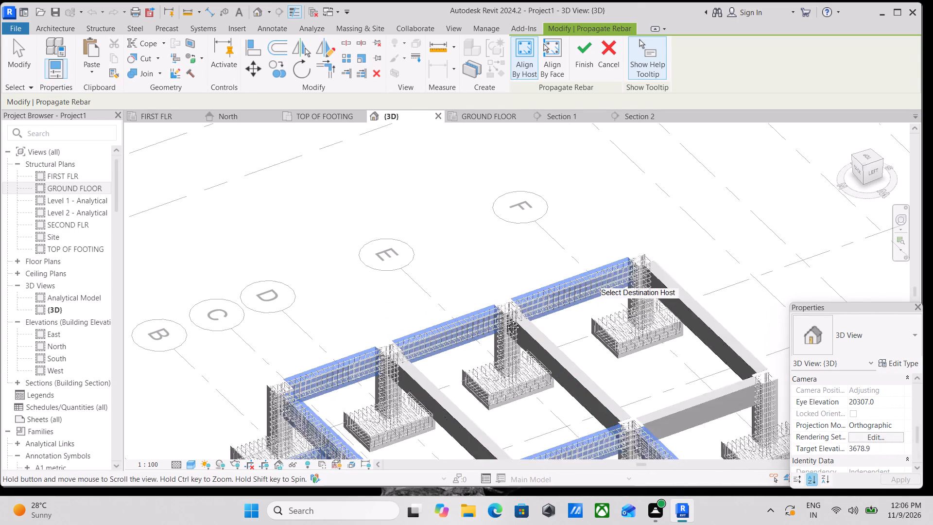
pyautogui.moveTo(506, 320); pyautogui.dragTo(490, 320, button='middle')
pyautogui.click(582, 330)
pyautogui.click(589, 326)
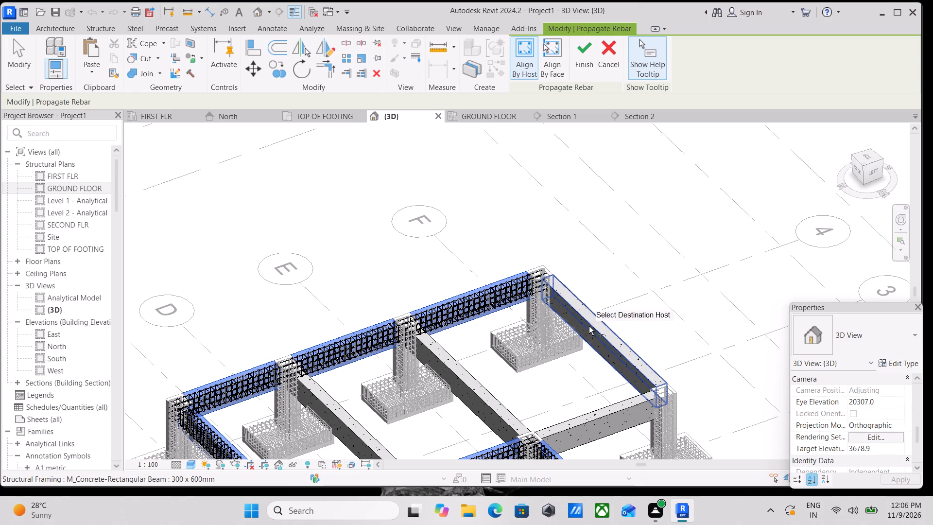
pyautogui.scroll(-1, 571, 367)
pyautogui.moveTo(571, 367); pyautogui.dragTo(576, 309, button='middle')
pyautogui.click(581, 353)
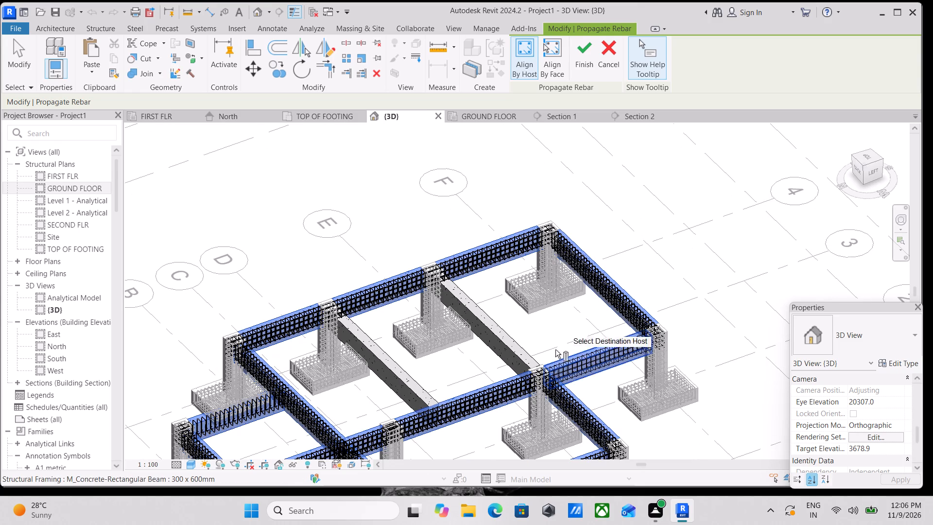
pyautogui.scroll(3, 505, 334)
pyautogui.click(500, 331)
# Propagate the same rebar to the grid D beam between 2 and 4, and finish the rebar propagation.
pyautogui.scroll(-2, 501, 331)
pyautogui.moveTo(501, 331); pyautogui.dragTo(522, 328, button='middle')
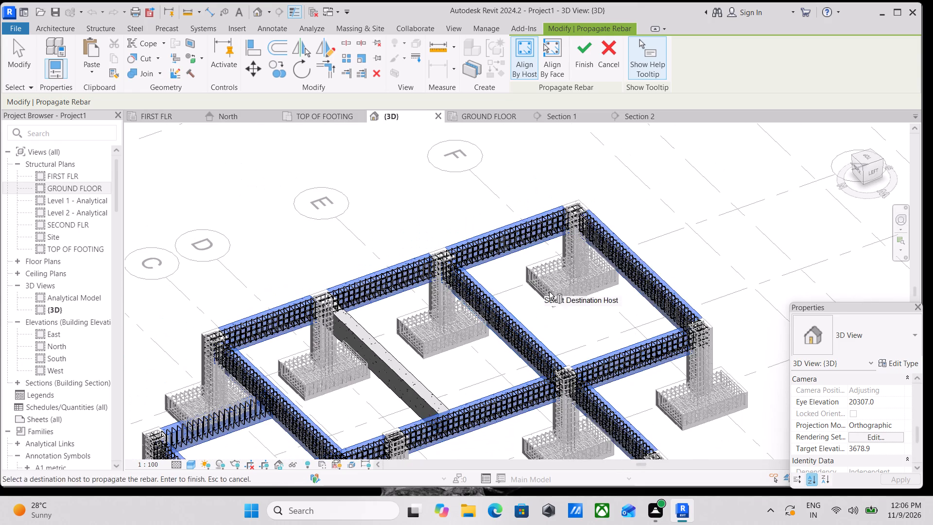
pyautogui.scroll(1, 372, 281)
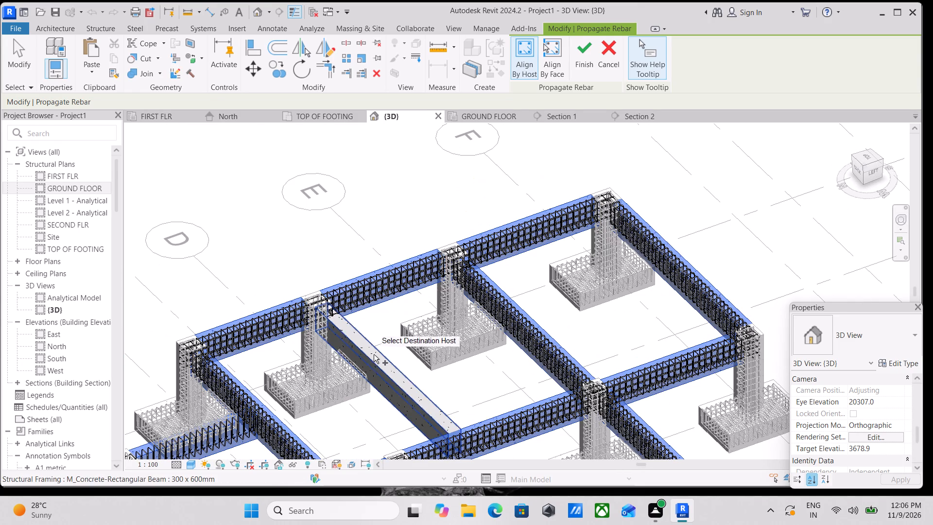
pyautogui.click(372, 357)
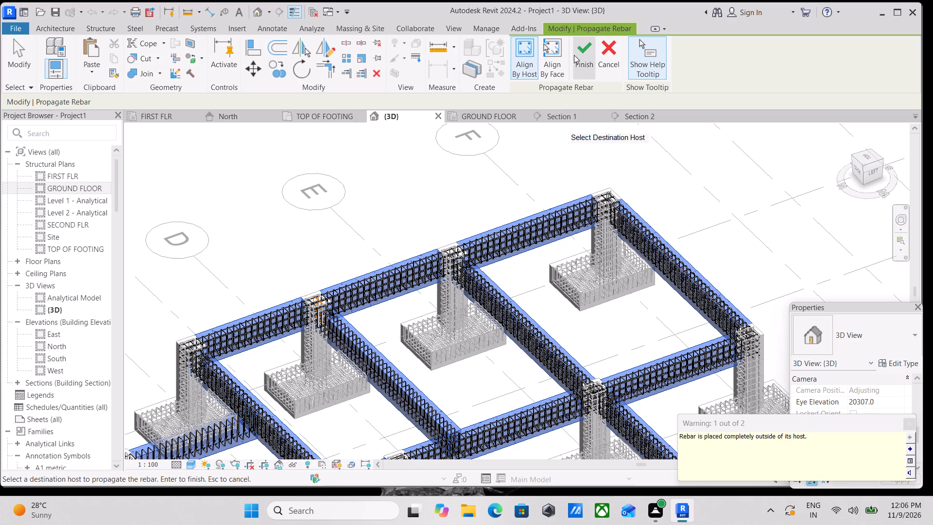
pyautogui.scroll(-3, 525, 350)
pyautogui.moveTo(524, 350); pyautogui.dragTo(495, 210, button='middle')
pyautogui.moveTo(466, 227); pyautogui.dragTo(465, 265, button='middle')
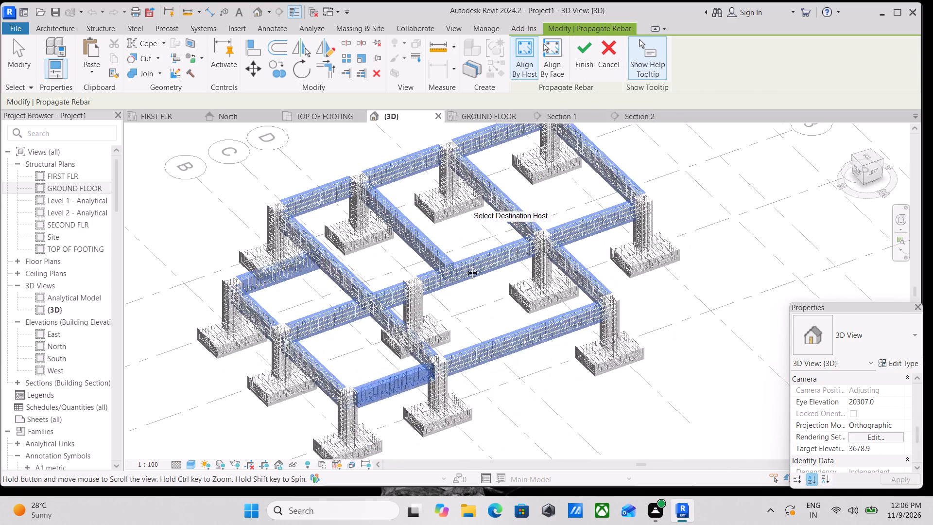
pyautogui.moveTo(465, 265); pyautogui.dragTo(461, 321, button='middle')
pyautogui.click(587, 64)
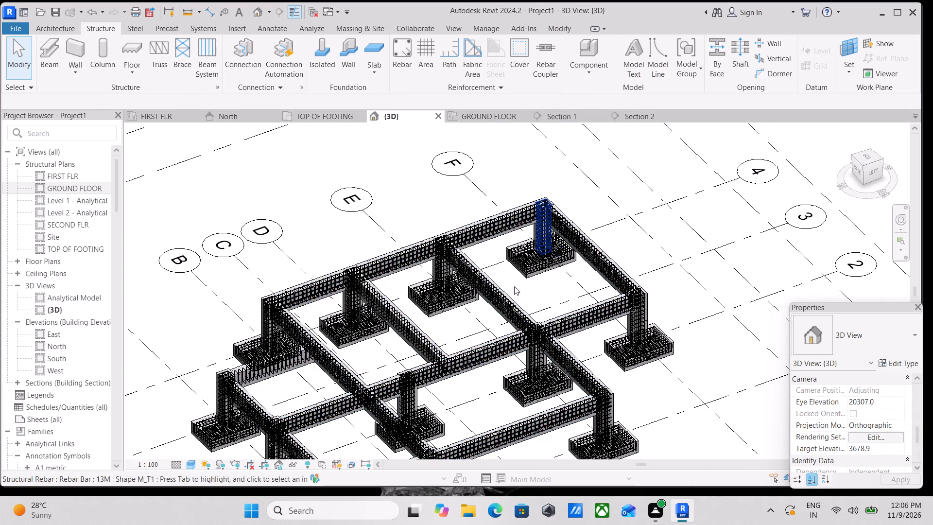
pyautogui.press('Escape')
# Delete the stirrup set from the grid D beam between 2 and 4.
pyautogui.scroll(-6, 484, 349)
pyautogui.keyDown('shift'); pyautogui.moveTo(471, 401); pyautogui.dragTo(608, 250, button='middle'); pyautogui.keyUp('shift')
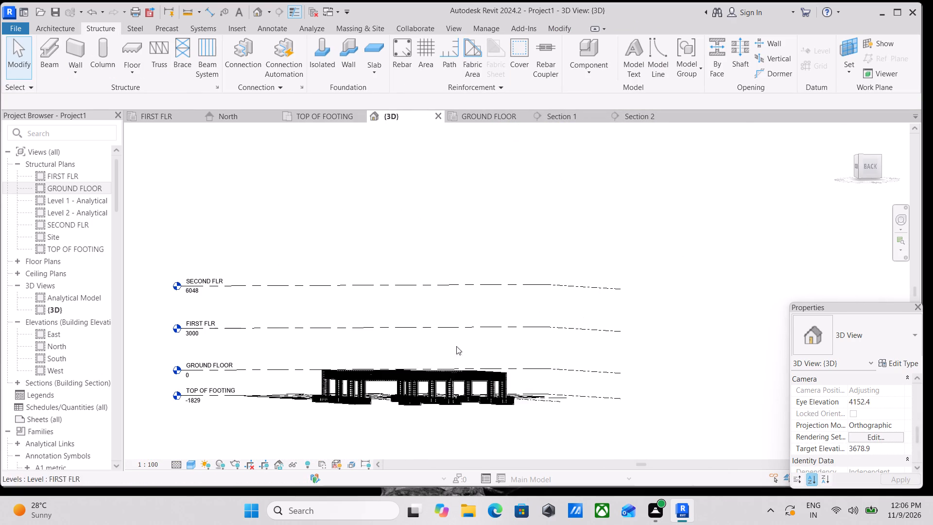
pyautogui.keyDown('shift'); pyautogui.moveTo(450, 346); pyautogui.dragTo(464, 472, button='middle'); pyautogui.keyUp('shift')
pyautogui.scroll(5, 429, 418)
pyautogui.moveTo(411, 364); pyautogui.dragTo(446, 441, button='middle')
pyautogui.scroll(3, 379, 382)
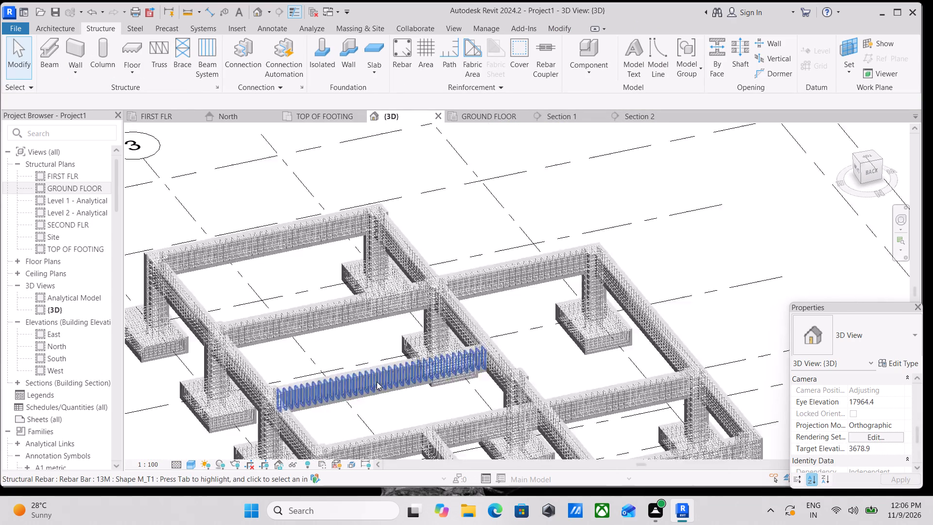
pyautogui.moveTo(365, 391); pyautogui.dragTo(385, 411, button='middle')
pyautogui.scroll(7, 371, 426)
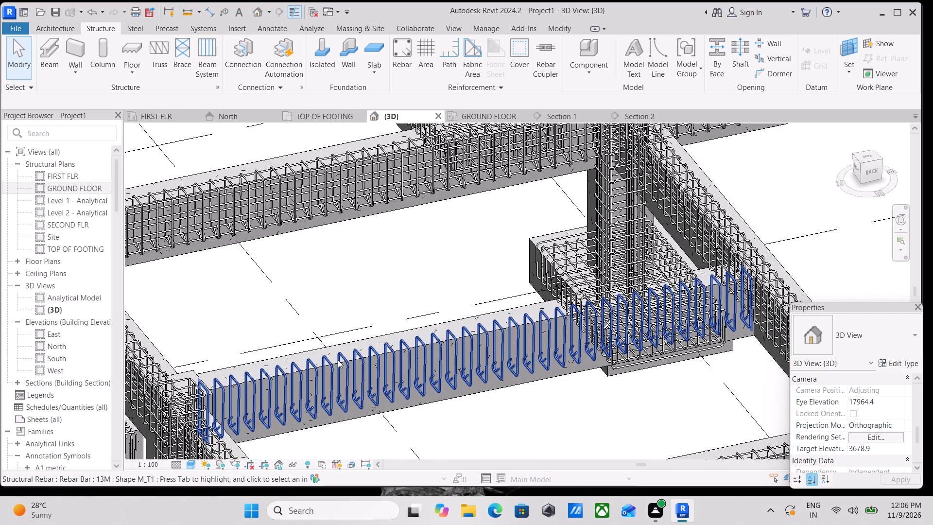
pyautogui.click(341, 363)
pyautogui.rightClick(341, 363)
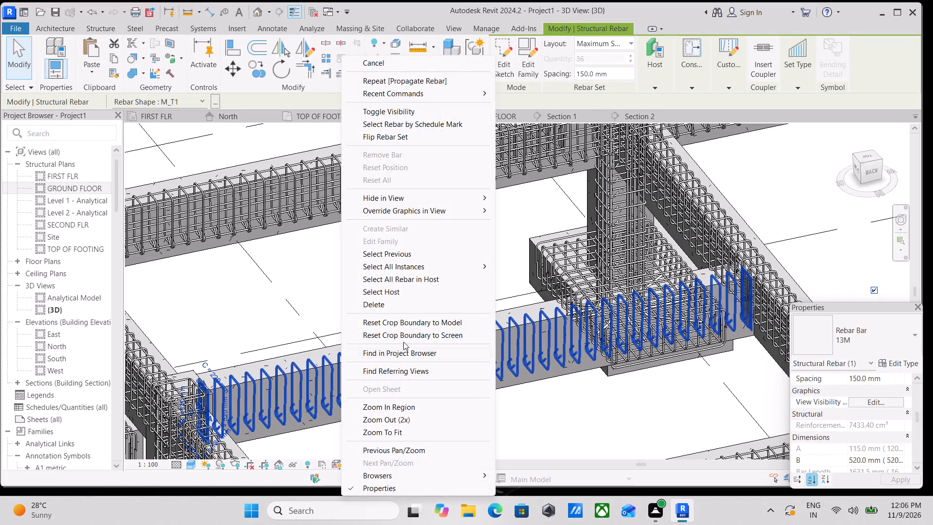
pyautogui.click(390, 303)
pyautogui.scroll(-5, 372, 394)
pyautogui.middleClick(369, 405)
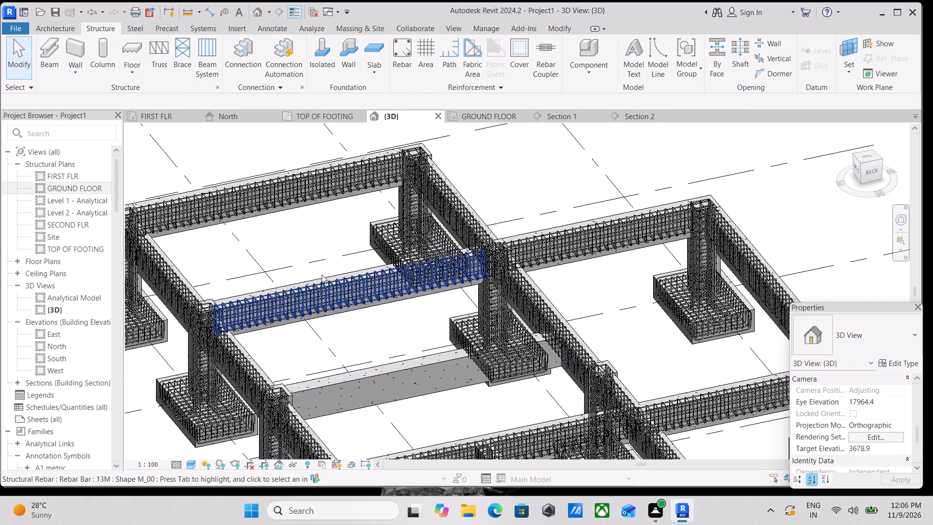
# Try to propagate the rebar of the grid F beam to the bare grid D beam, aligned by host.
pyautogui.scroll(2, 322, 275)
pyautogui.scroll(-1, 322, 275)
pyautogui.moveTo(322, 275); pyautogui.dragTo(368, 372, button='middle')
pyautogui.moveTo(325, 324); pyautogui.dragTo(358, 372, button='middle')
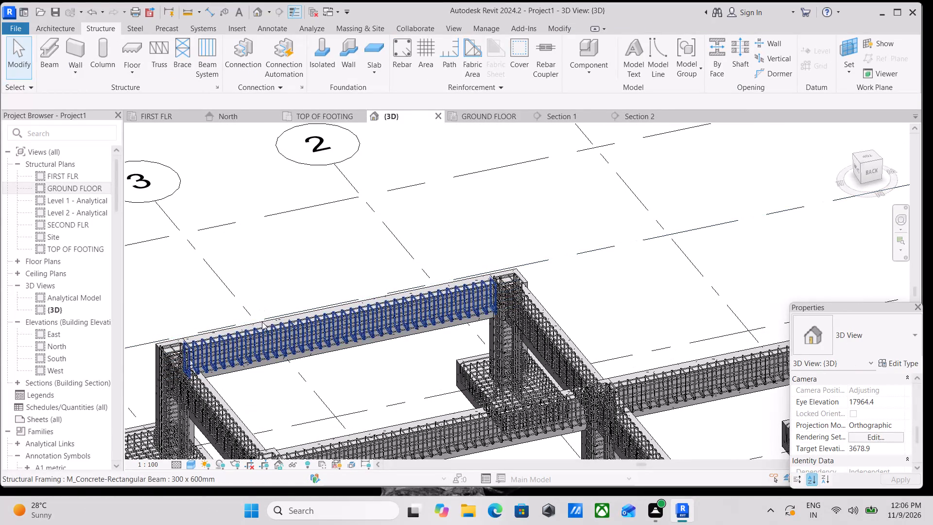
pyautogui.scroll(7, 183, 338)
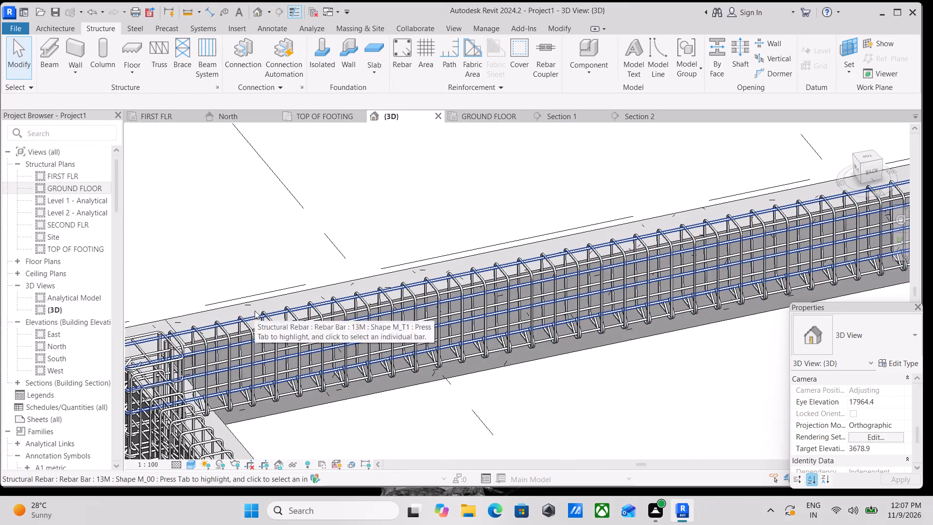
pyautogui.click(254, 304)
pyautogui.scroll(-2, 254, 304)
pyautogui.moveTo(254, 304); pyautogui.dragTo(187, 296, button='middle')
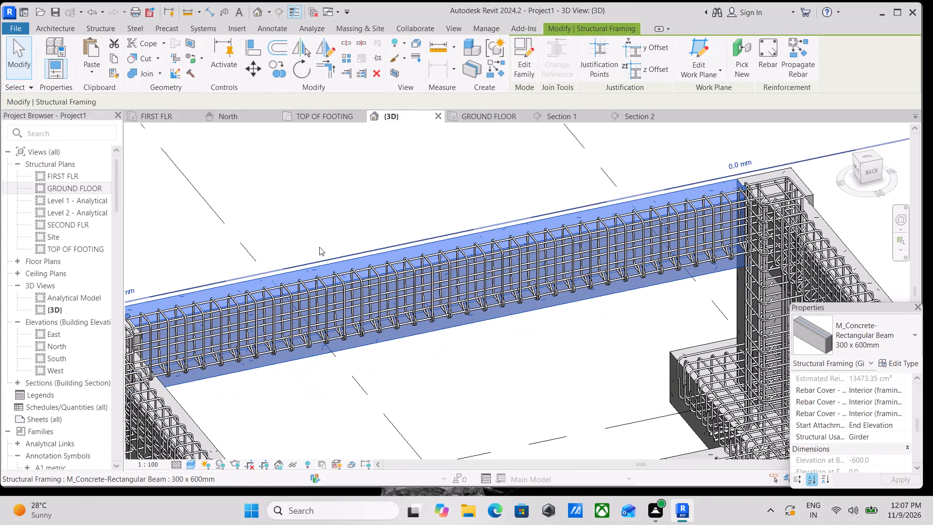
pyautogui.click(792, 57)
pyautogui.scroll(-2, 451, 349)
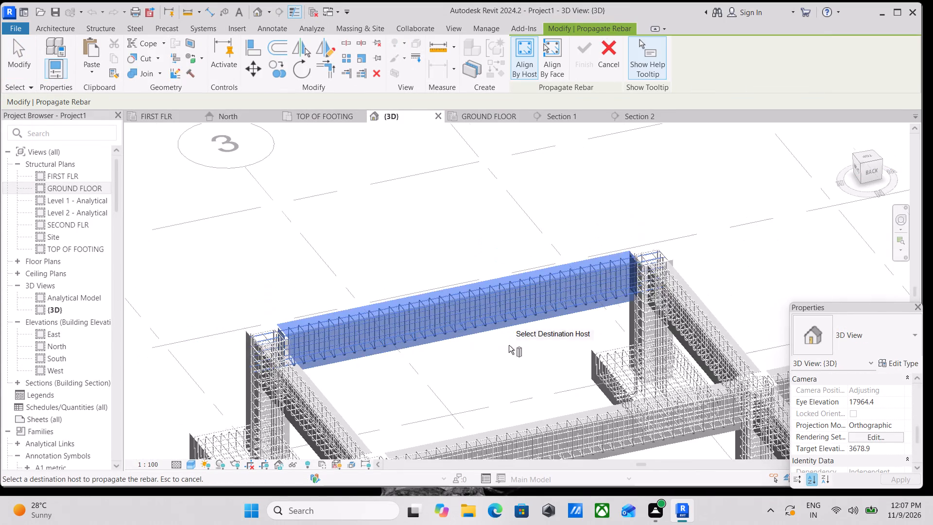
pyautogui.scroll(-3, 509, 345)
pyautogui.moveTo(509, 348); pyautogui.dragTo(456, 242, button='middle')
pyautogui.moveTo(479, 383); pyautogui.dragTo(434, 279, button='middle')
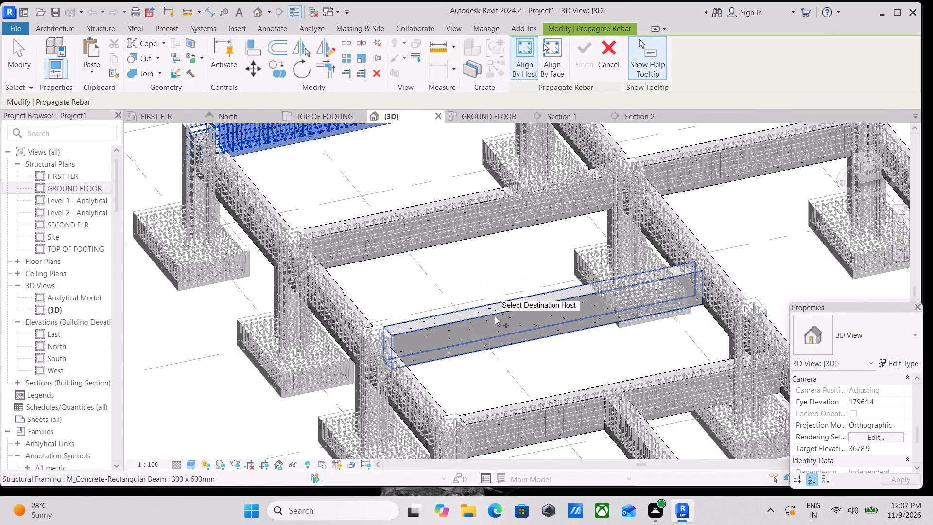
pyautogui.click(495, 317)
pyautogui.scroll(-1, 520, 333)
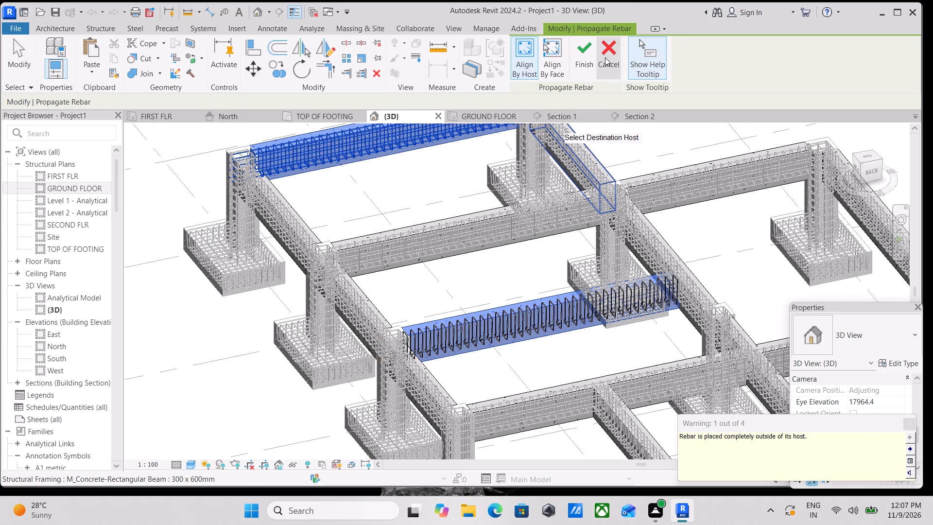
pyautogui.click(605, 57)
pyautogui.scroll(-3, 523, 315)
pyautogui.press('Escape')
# Delete the stirrup set from the short grid 3 beam between A and B.
pyautogui.moveTo(483, 334); pyautogui.dragTo(446, 362, button='middle')
pyautogui.keyDown('shift'); pyautogui.moveTo(468, 399); pyautogui.dragTo(348, 314, button='middle'); pyautogui.keyUp('shift')
pyautogui.moveTo(468, 390); pyautogui.dragTo(276, 366, button='middle')
pyautogui.keyDown('shift'); pyautogui.moveTo(412, 366); pyautogui.dragTo(340, 463, button='middle'); pyautogui.keyUp('shift')
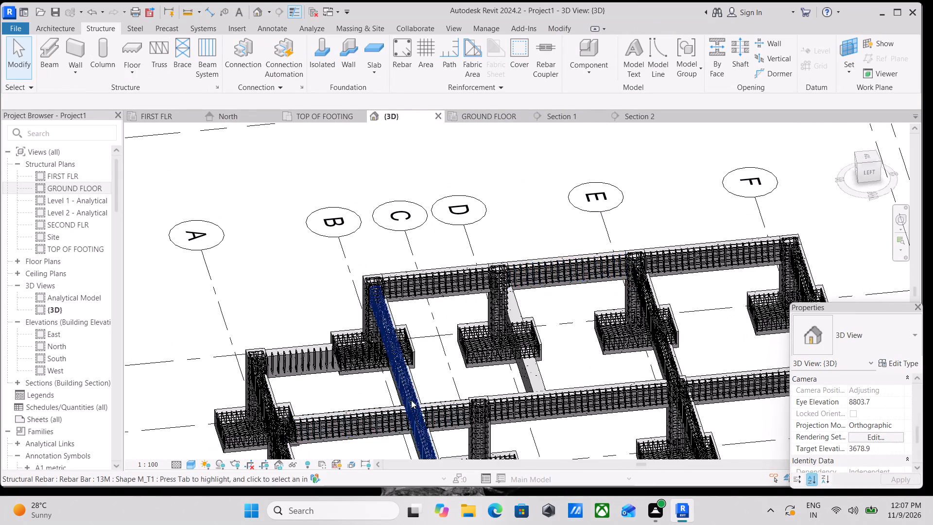
pyautogui.moveTo(411, 400); pyautogui.dragTo(312, 433, button='middle')
pyautogui.keyDown('shift'); pyautogui.moveTo(389, 415); pyautogui.dragTo(341, 443, button='middle'); pyautogui.keyUp('shift')
pyautogui.scroll(3, 410, 410)
pyautogui.moveTo(435, 382); pyautogui.dragTo(412, 367, button='middle')
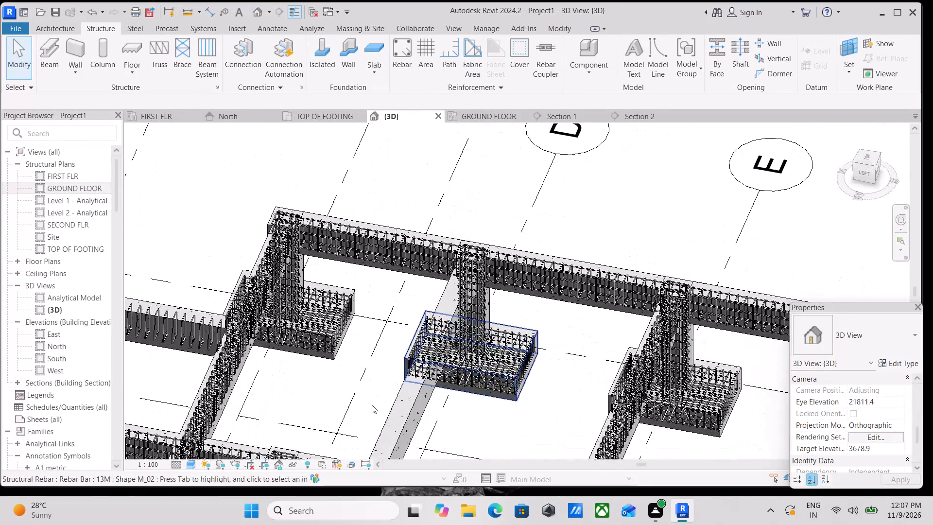
pyautogui.moveTo(388, 409); pyautogui.dragTo(323, 399, button='middle')
pyautogui.scroll(2, 318, 393)
pyautogui.moveTo(318, 393); pyautogui.dragTo(447, 379, button='middle')
pyautogui.scroll(1, 346, 401)
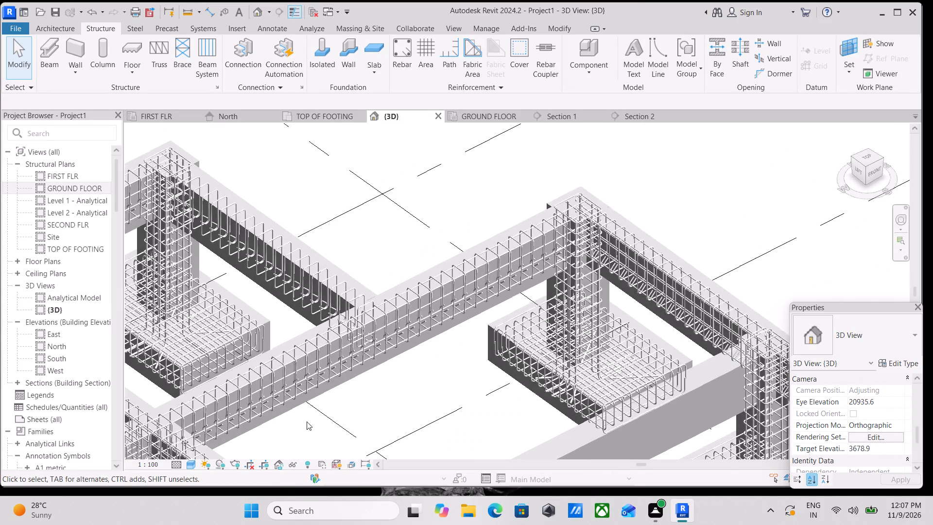
pyautogui.scroll(3, 307, 421)
pyautogui.moveTo(245, 416); pyautogui.dragTo(472, 445, button='middle')
pyautogui.moveTo(439, 381); pyautogui.dragTo(448, 430, button='middle')
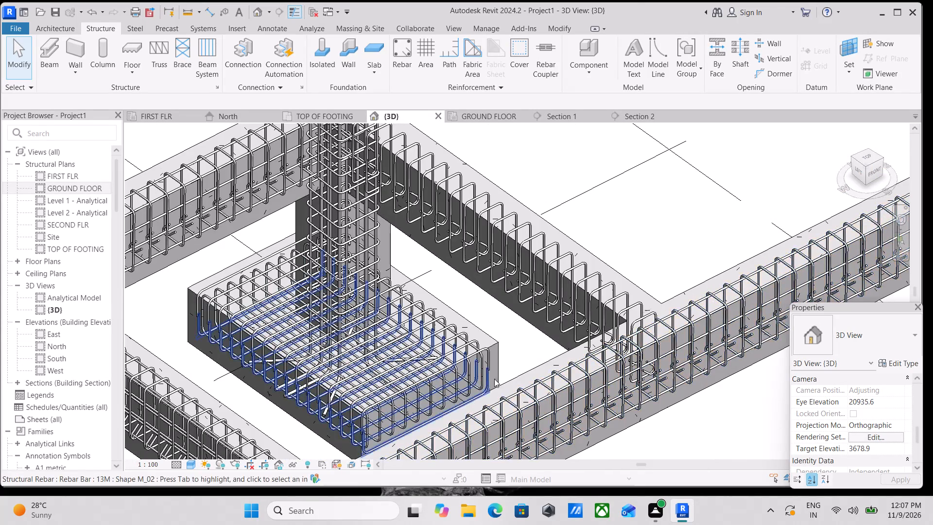
pyautogui.scroll(-3, 506, 354)
pyautogui.keyDown('shift'); pyautogui.moveTo(506, 354); pyautogui.dragTo(577, 417, button='middle'); pyautogui.keyUp('shift')
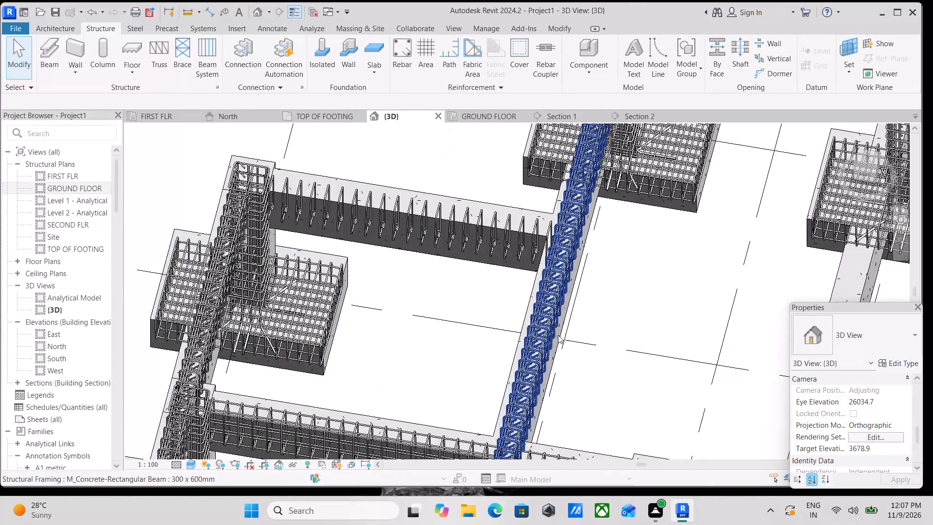
pyautogui.moveTo(558, 336); pyautogui.dragTo(607, 402, button='middle')
pyautogui.moveTo(320, 261); pyautogui.dragTo(468, 361, button='middle')
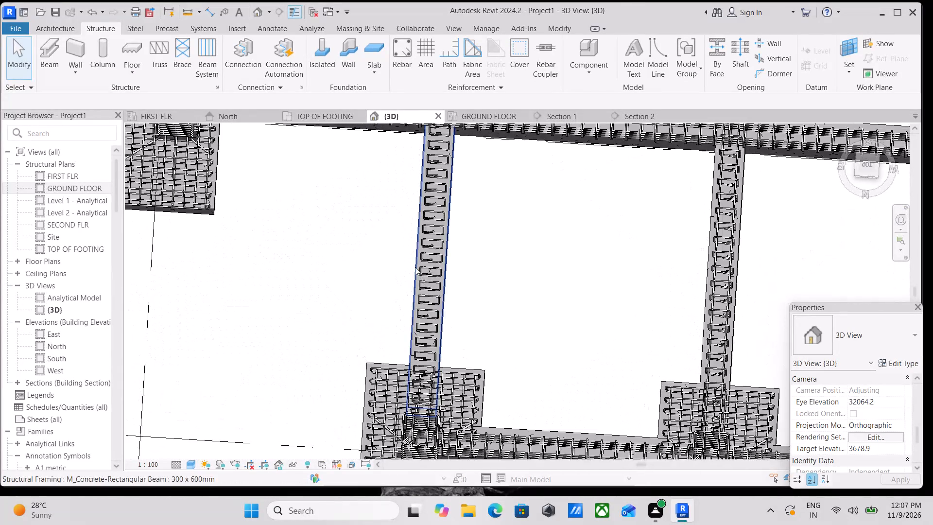
pyautogui.keyDown('shift'); pyautogui.moveTo(486, 312); pyautogui.dragTo(423, 270, button='middle'); pyautogui.keyUp('shift')
pyautogui.click(379, 263)
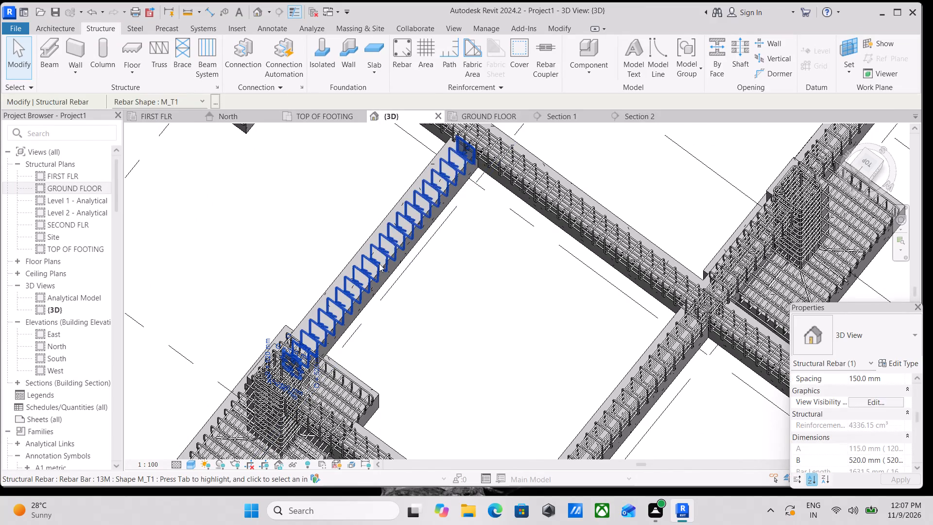
pyautogui.rightClick(379, 263)
pyautogui.click(437, 304)
pyautogui.scroll(-4, 435, 304)
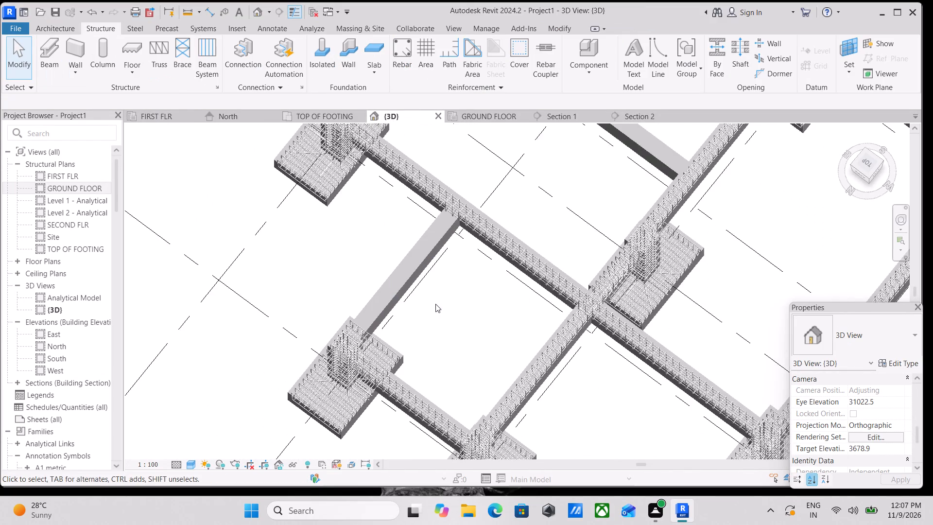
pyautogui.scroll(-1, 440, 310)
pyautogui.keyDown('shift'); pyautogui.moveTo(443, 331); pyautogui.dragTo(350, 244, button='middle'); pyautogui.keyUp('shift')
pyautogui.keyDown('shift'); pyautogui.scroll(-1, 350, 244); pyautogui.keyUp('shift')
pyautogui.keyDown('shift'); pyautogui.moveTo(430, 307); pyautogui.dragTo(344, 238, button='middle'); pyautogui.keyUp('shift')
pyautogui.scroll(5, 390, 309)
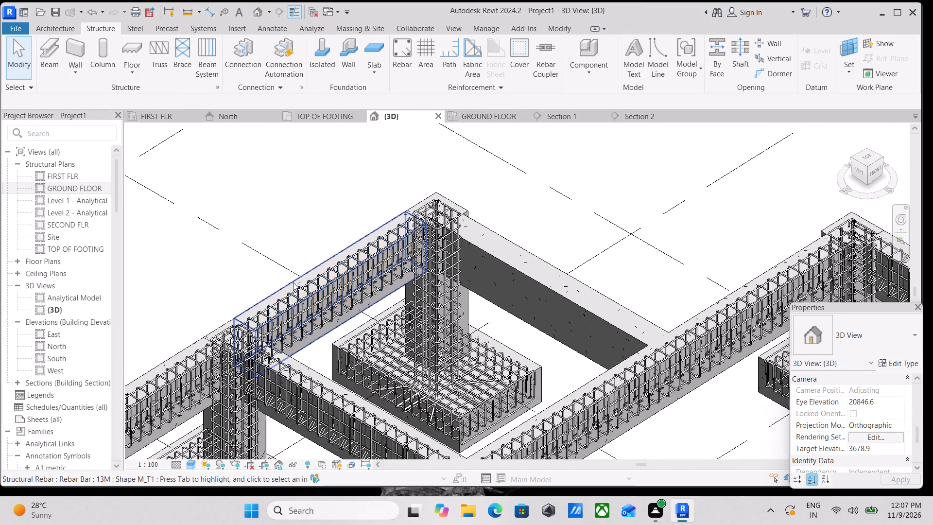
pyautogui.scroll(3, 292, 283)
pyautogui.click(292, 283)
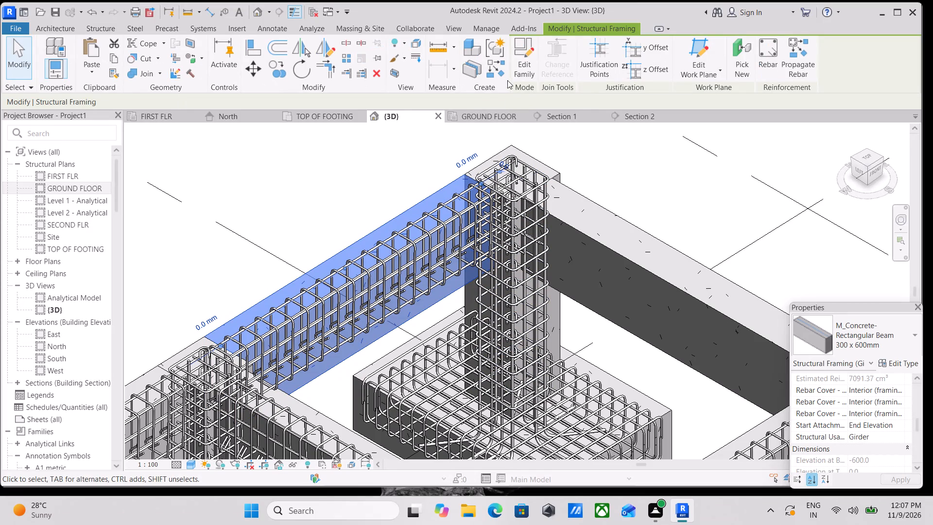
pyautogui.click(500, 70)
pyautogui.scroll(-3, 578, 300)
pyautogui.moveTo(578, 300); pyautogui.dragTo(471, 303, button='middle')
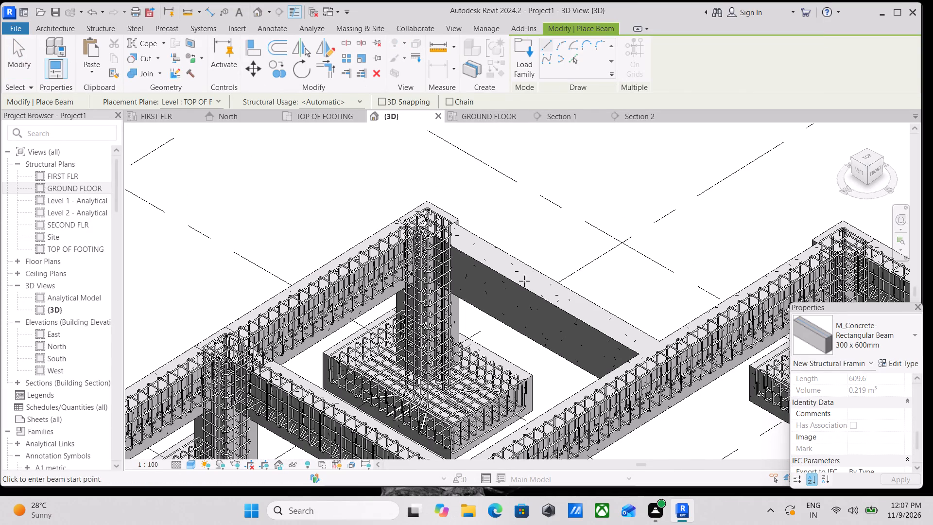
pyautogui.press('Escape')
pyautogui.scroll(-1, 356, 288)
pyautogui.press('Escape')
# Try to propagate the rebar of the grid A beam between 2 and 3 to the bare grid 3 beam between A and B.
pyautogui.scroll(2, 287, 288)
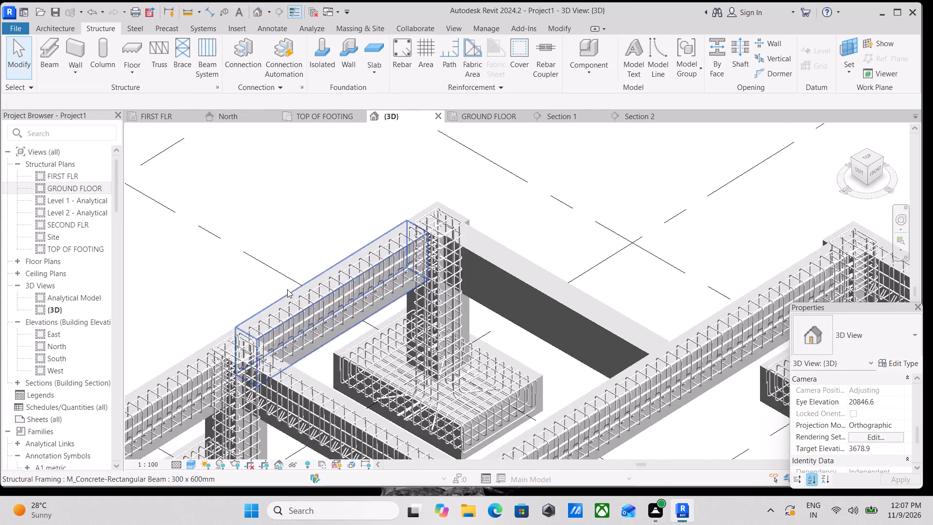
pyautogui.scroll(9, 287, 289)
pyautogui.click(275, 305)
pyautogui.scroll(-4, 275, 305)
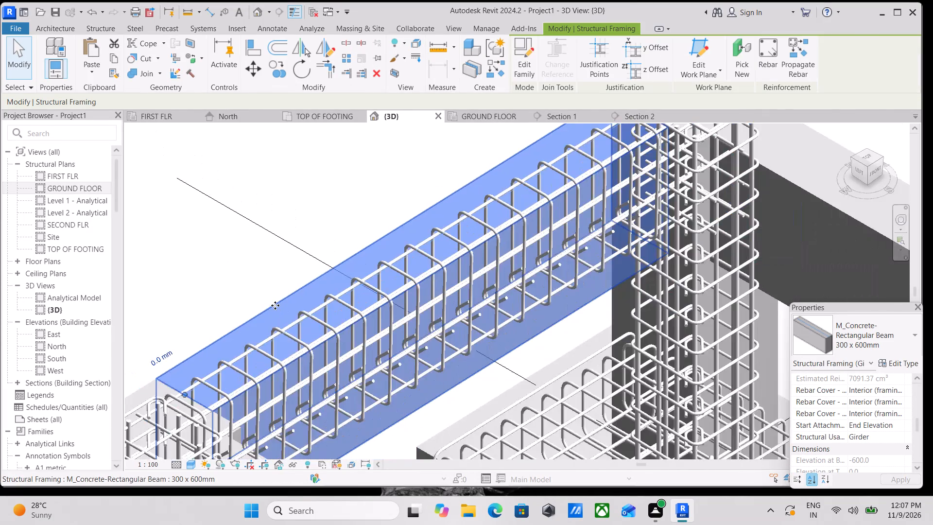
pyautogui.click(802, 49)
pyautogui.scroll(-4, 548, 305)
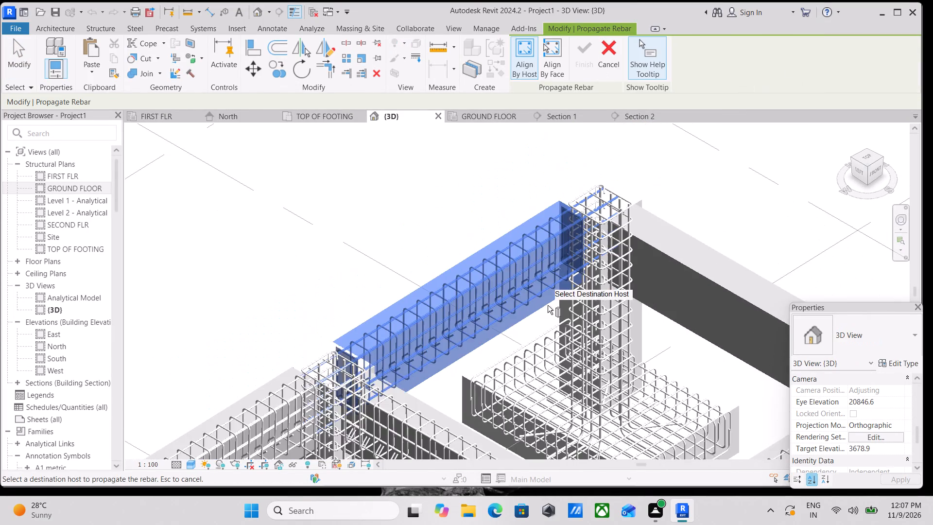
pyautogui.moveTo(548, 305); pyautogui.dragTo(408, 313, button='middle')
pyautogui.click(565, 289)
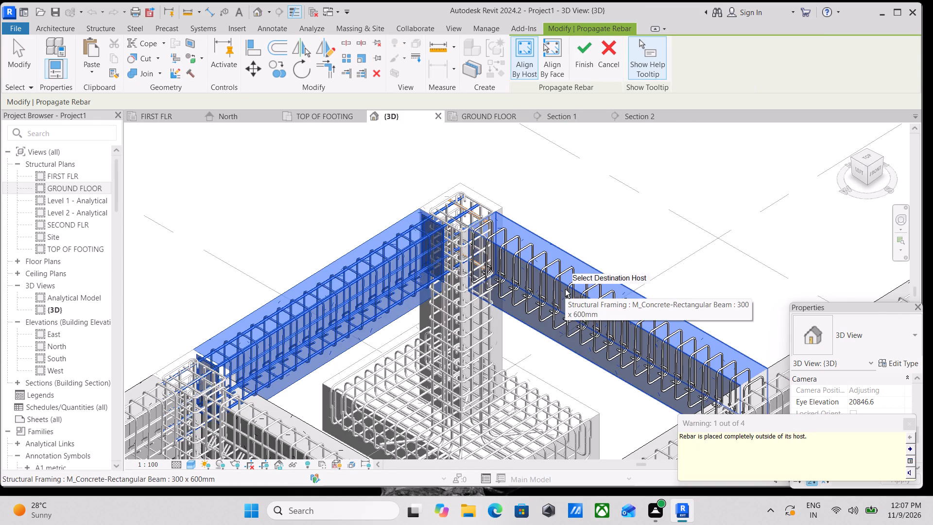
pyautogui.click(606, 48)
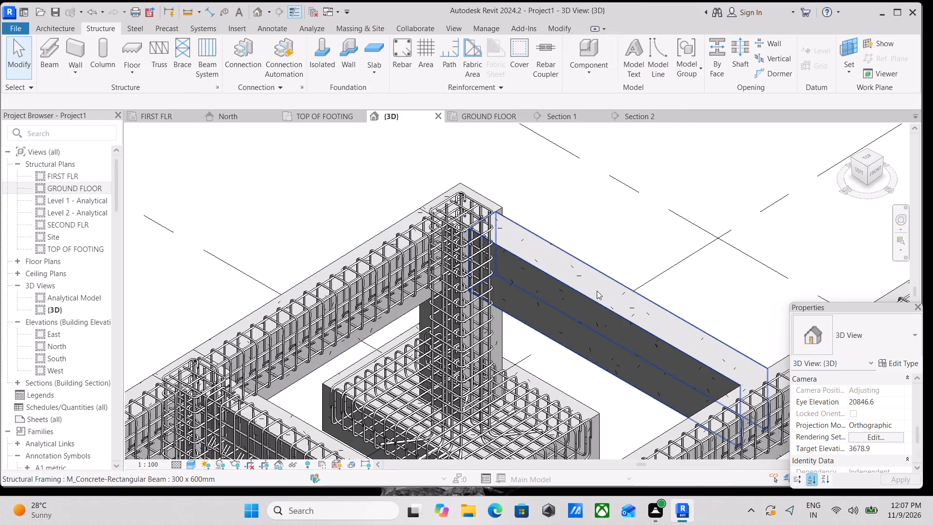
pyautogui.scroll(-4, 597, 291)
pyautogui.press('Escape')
# Examine the ground floor frame from several sides to check which beams still lack reinforcement.
pyautogui.scroll(-3, 597, 297)
pyautogui.moveTo(589, 342); pyautogui.dragTo(475, 235, button='middle')
pyautogui.scroll(-1, 486, 243)
pyautogui.scroll(-2, 559, 273)
pyautogui.moveTo(538, 304); pyautogui.dragTo(509, 317, button='middle')
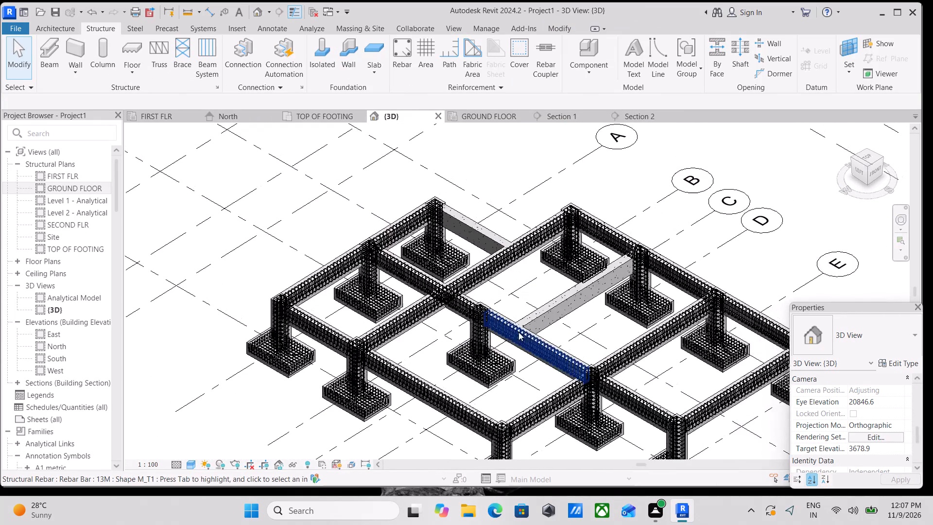
pyautogui.scroll(3, 540, 350)
pyautogui.moveTo(537, 356); pyautogui.dragTo(438, 309, button='middle')
pyautogui.moveTo(494, 352); pyautogui.dragTo(557, 337, button='middle')
pyautogui.keyDown('shift'); pyautogui.moveTo(496, 347); pyautogui.dragTo(504, 390, button='middle'); pyautogui.keyUp('shift')
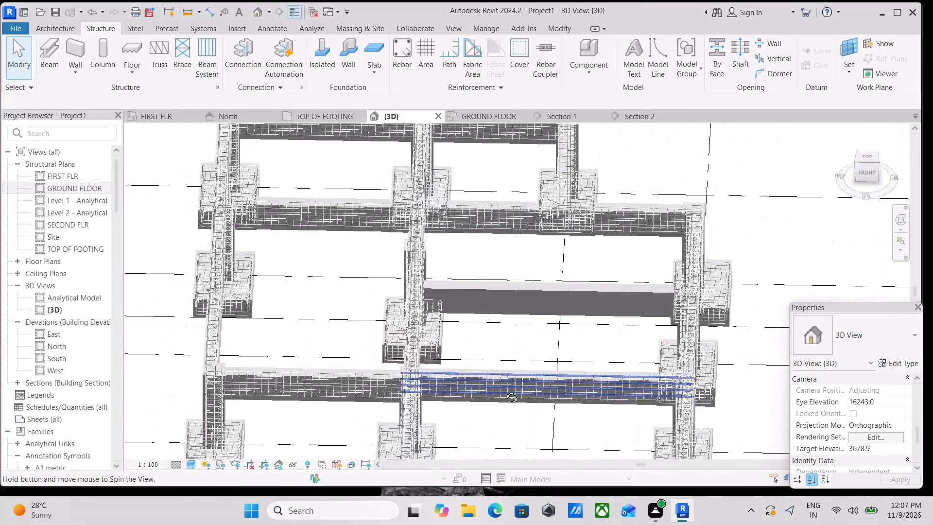
pyautogui.keyDown('shift'); pyautogui.moveTo(504, 390); pyautogui.dragTo(501, 393, button='middle'); pyautogui.keyUp('shift')
pyautogui.keyDown('shift'); pyautogui.moveTo(472, 356); pyautogui.dragTo(381, 345, button='middle'); pyautogui.keyUp('shift')
pyautogui.moveTo(409, 349); pyautogui.dragTo(499, 404, button='middle')
pyautogui.moveTo(416, 386); pyautogui.dragTo(527, 418, button='middle')
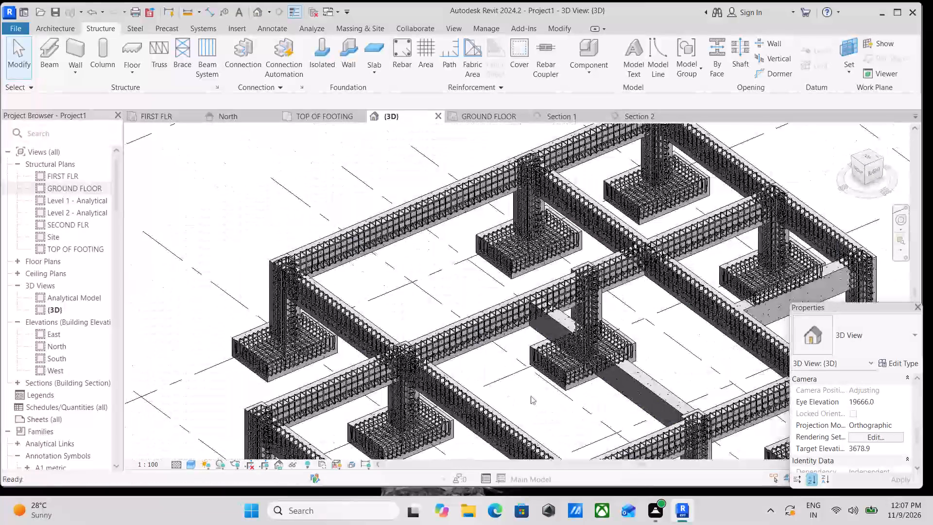
# Examine the stirrups and longitudinal bars of a reinforced ground floor beam up close, comparing it with the surrounding frame.
pyautogui.scroll(3, 521, 367)
pyautogui.moveTo(503, 328); pyautogui.dragTo(483, 342, button='middle')
pyautogui.scroll(8, 437, 355)
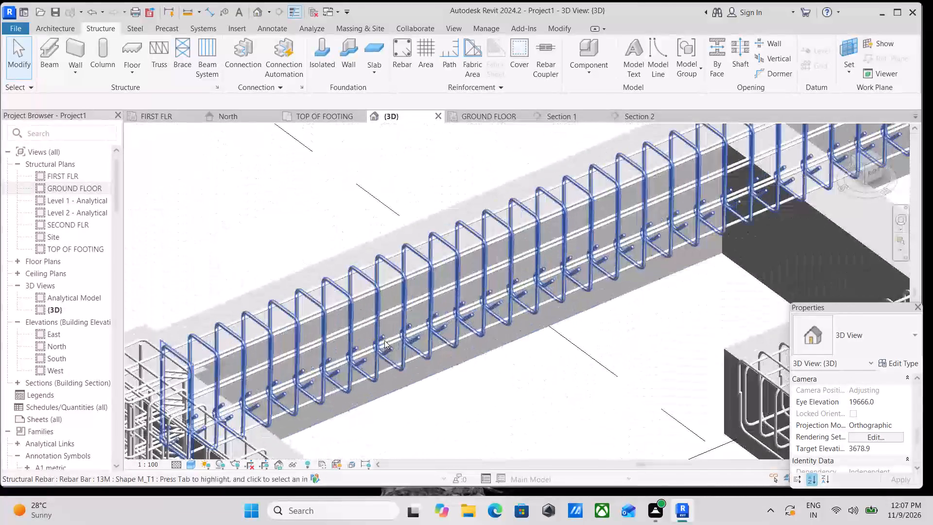
pyautogui.scroll(3, 444, 273)
pyautogui.scroll(-3, 444, 273)
pyautogui.scroll(-2, 466, 312)
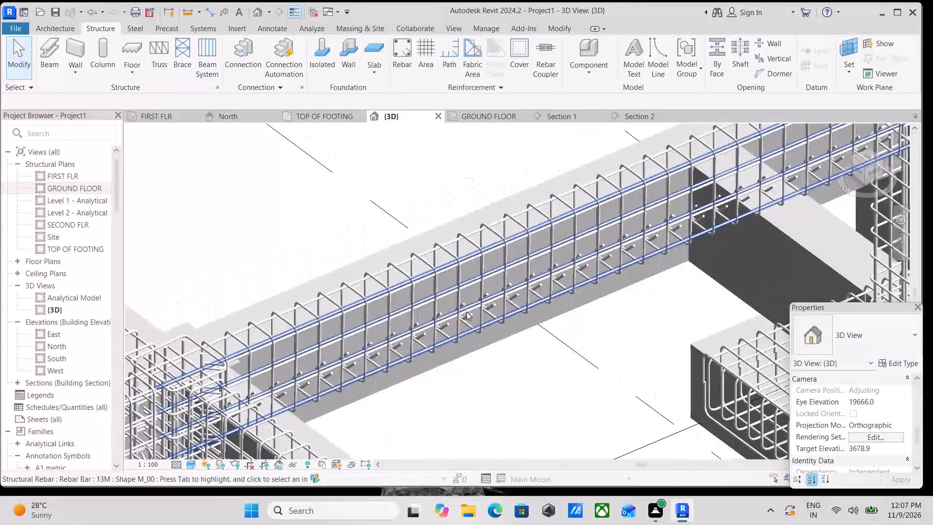
pyautogui.scroll(-10, 466, 312)
pyautogui.scroll(-1, 569, 365)
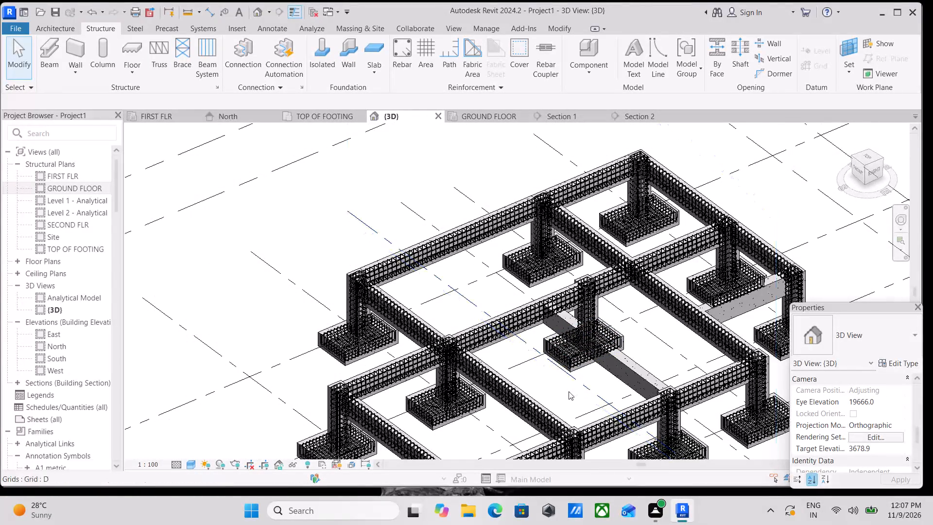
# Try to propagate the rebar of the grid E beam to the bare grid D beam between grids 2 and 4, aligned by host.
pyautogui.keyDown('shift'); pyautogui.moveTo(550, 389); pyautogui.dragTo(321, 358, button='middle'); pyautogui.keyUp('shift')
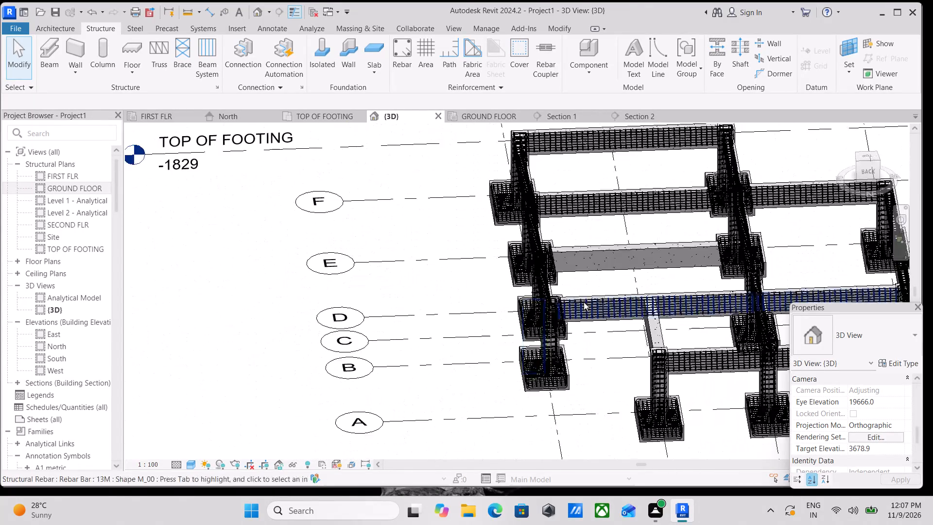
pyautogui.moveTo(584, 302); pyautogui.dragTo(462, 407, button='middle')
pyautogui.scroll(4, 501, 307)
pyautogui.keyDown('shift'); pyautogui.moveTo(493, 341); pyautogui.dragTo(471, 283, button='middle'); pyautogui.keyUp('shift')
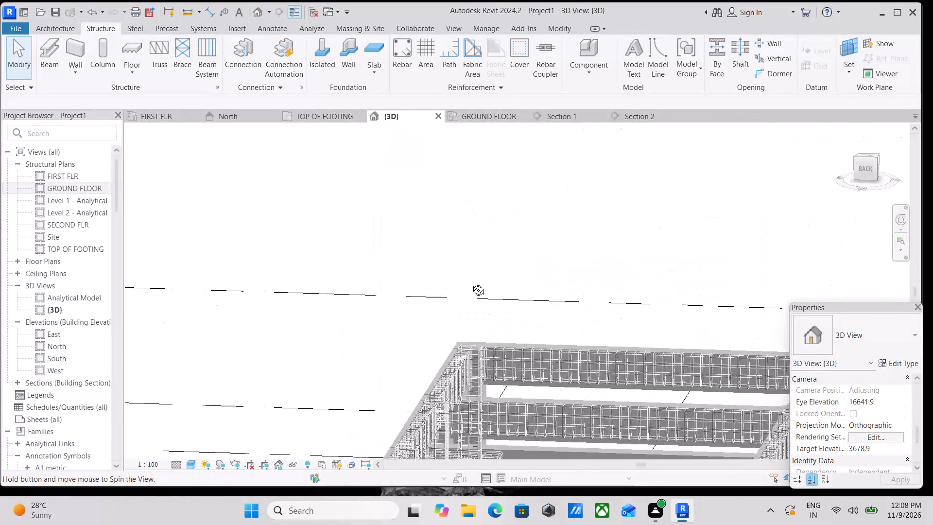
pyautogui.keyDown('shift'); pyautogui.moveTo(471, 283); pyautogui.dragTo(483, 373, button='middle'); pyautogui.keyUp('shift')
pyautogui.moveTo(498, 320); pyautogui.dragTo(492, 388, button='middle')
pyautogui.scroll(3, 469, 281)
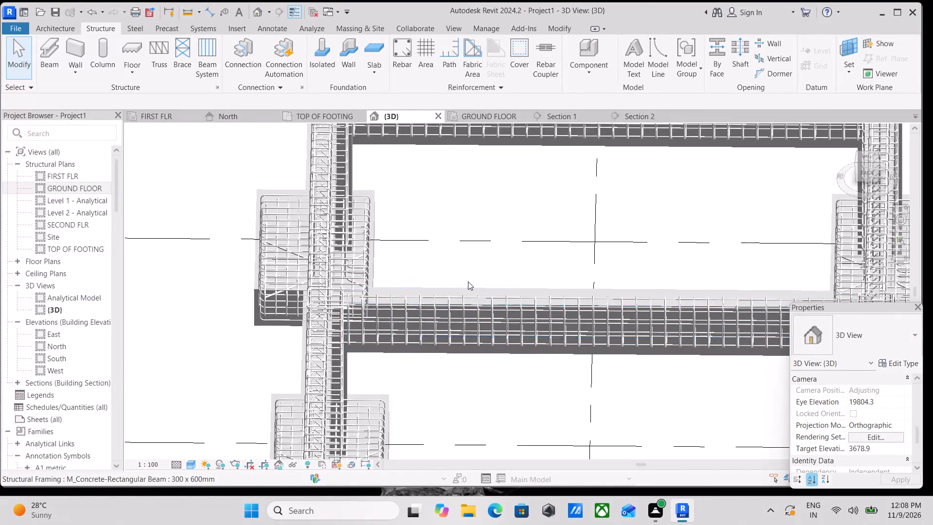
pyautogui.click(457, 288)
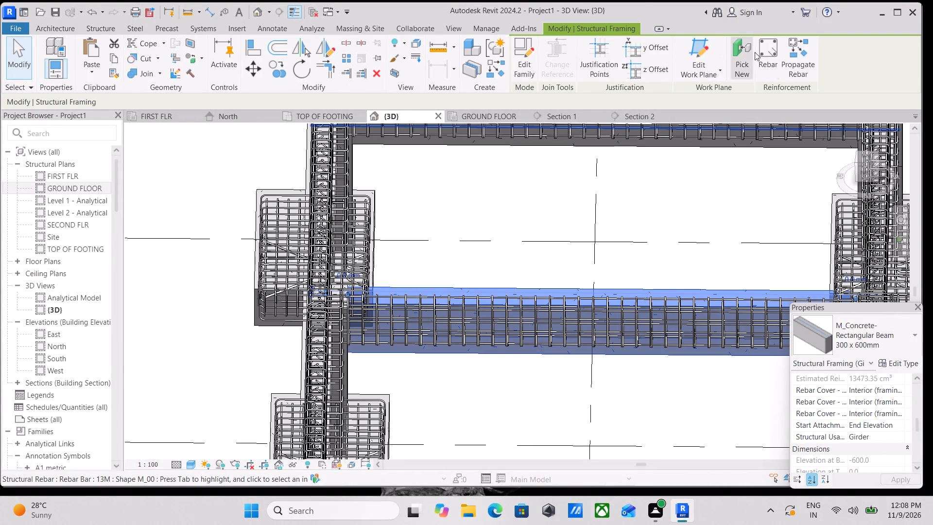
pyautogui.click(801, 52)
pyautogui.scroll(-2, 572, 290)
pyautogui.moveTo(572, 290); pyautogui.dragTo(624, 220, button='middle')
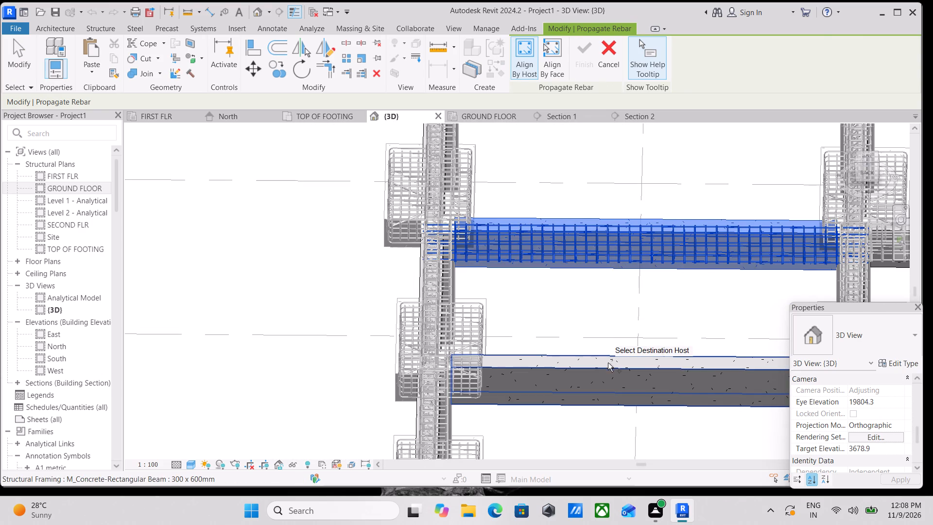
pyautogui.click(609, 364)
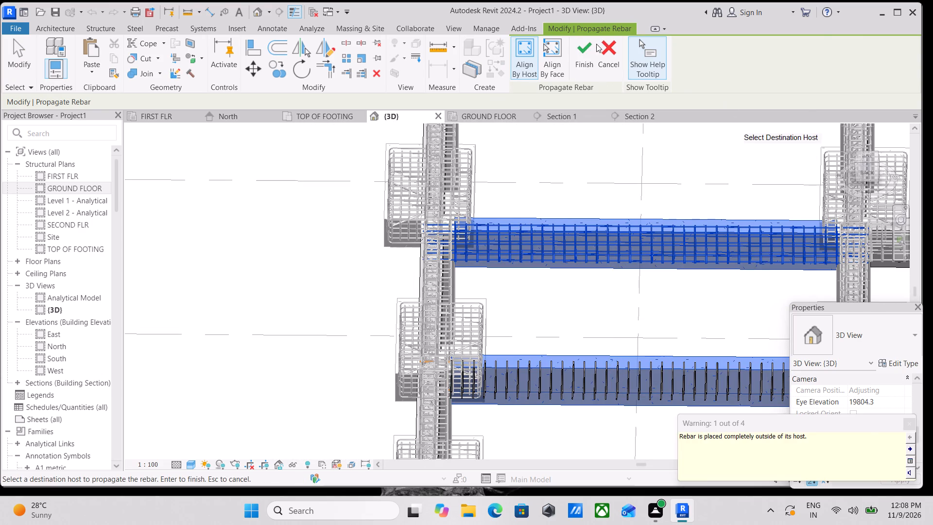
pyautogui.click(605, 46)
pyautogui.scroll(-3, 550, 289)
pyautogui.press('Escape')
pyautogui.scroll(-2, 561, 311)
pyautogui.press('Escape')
# Review the frame from above in 3D and look through the floor plans and existing sections for the unreinforced beams.
pyautogui.middleClick(561, 311)
pyautogui.scroll(-1, 561, 311)
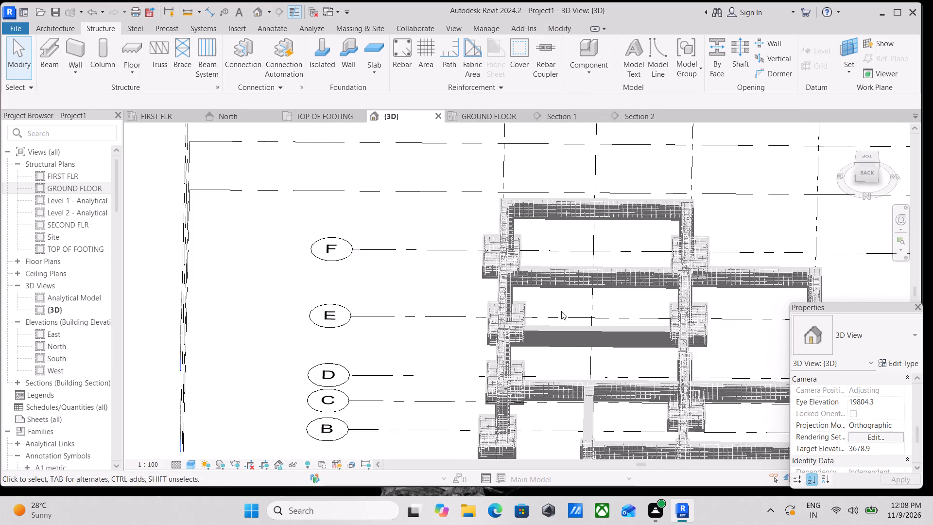
pyautogui.scroll(-2, 565, 311)
pyautogui.moveTo(565, 311); pyautogui.dragTo(557, 327, button='middle')
pyautogui.click(866, 155)
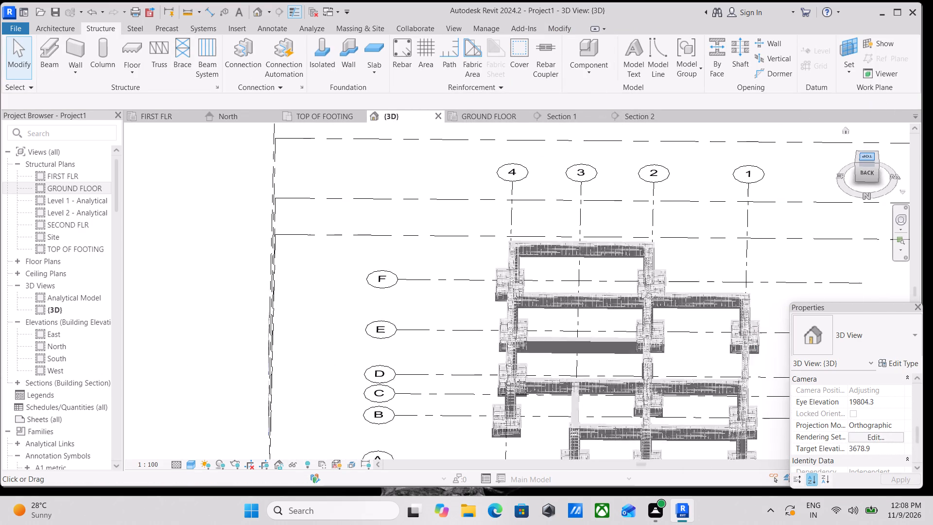
pyautogui.scroll(4, 635, 280)
pyautogui.scroll(3, 564, 297)
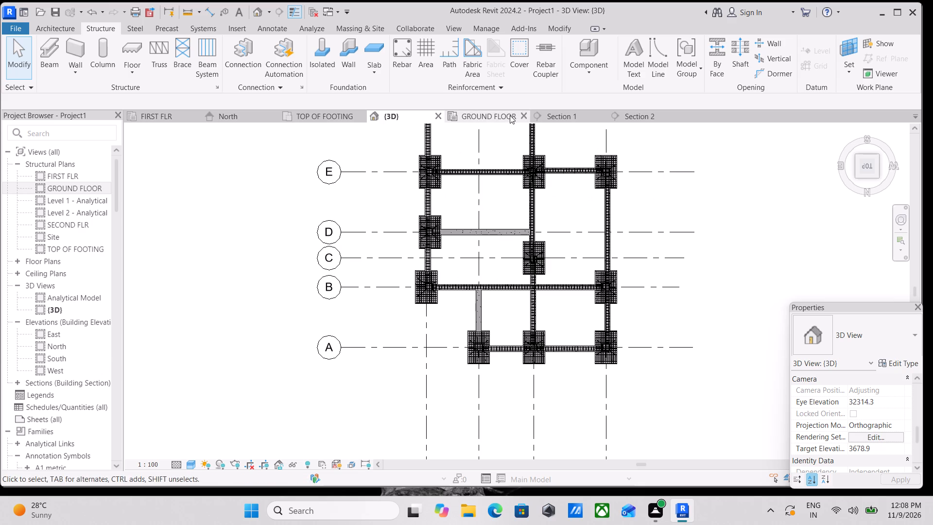
pyautogui.click(485, 112)
pyautogui.scroll(-6, 515, 342)
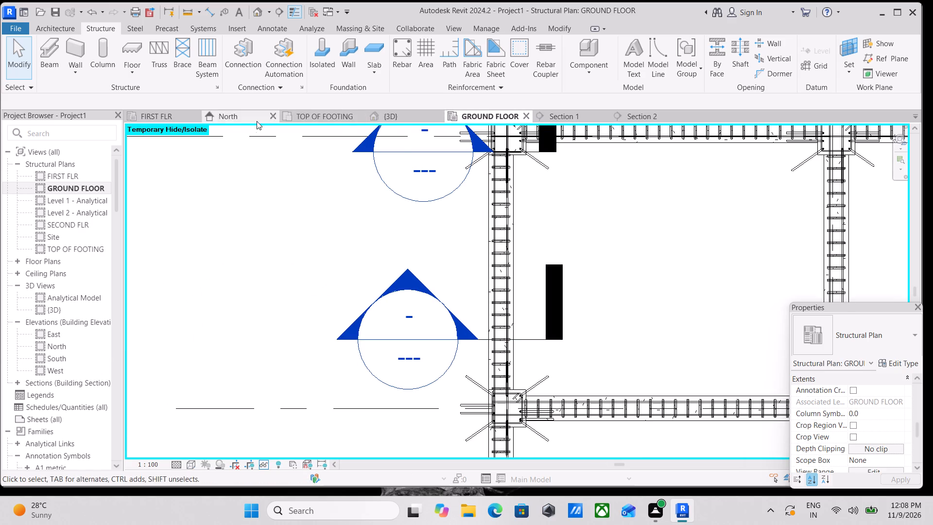
pyautogui.click(165, 117)
pyautogui.scroll(-1, 366, 291)
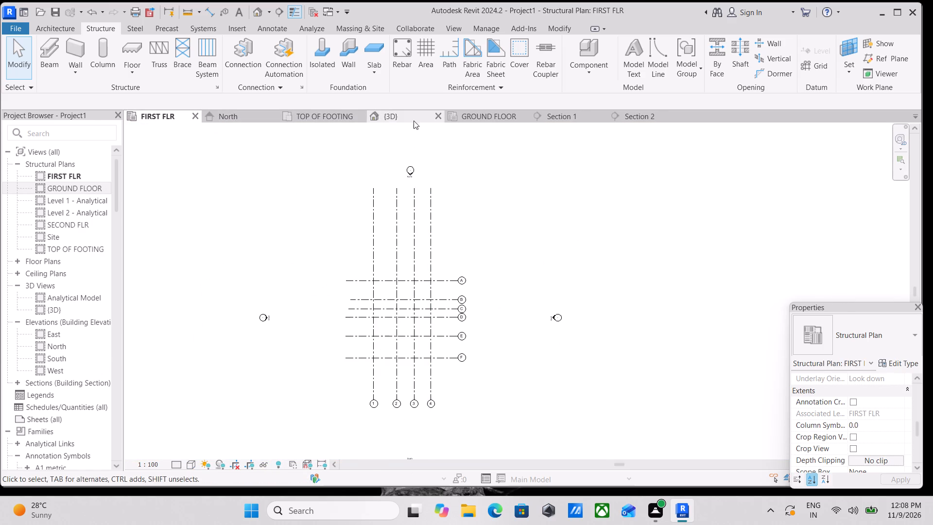
pyautogui.click(395, 114)
pyautogui.click(321, 118)
pyautogui.scroll(-3, 533, 136)
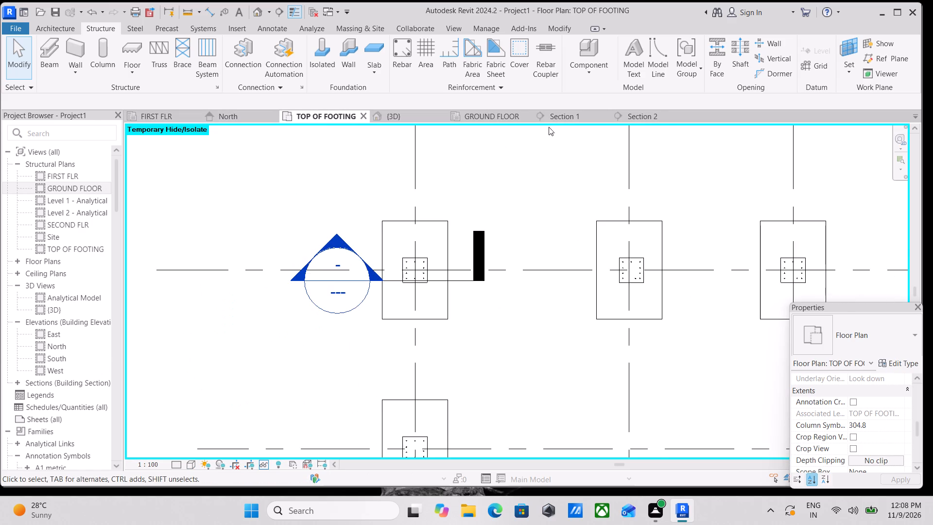
pyautogui.click(576, 113)
pyautogui.click(646, 114)
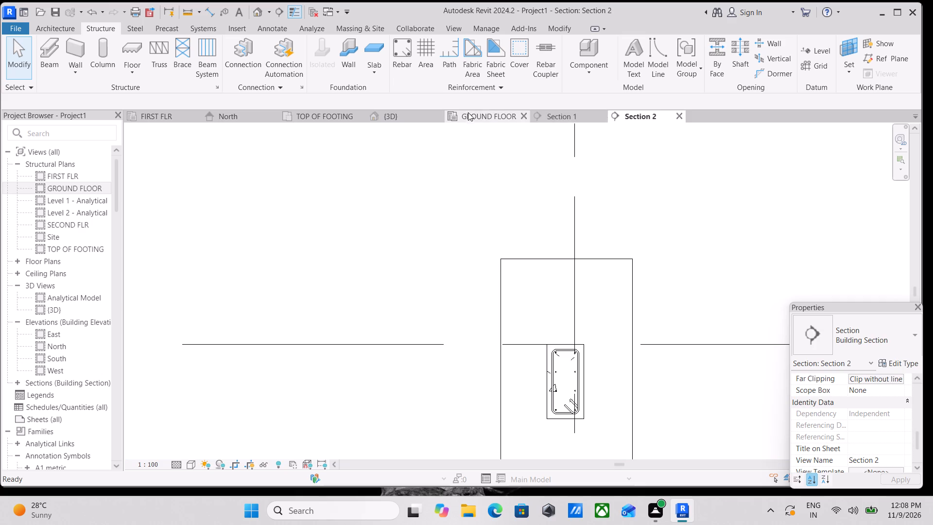
# Cut a building section across the bare grid D beam in the GROUND FLOOR plan, near grid 2 and looking toward grid 4.
pyautogui.click(472, 114)
pyautogui.scroll(-10, 485, 210)
pyautogui.moveTo(581, 277); pyautogui.dragTo(571, 259, button='middle')
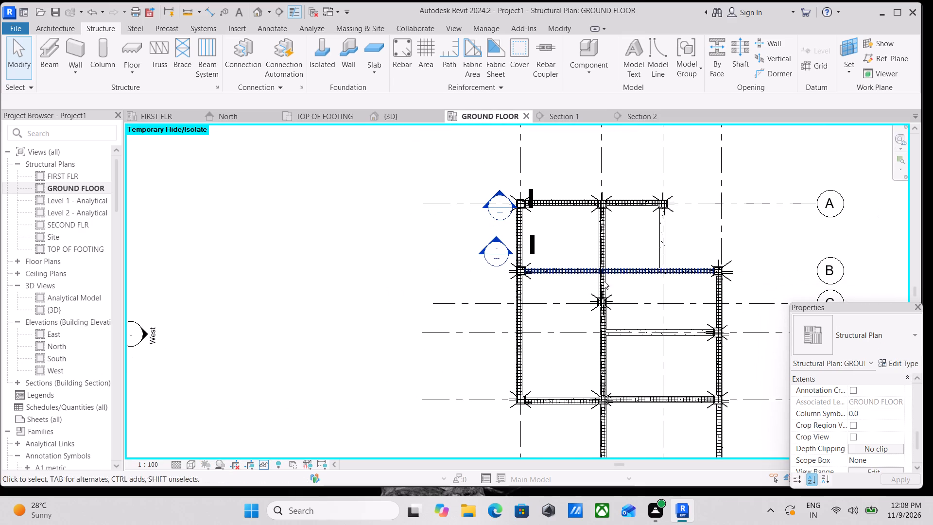
pyautogui.scroll(3, 625, 315)
pyautogui.moveTo(625, 315); pyautogui.dragTo(489, 313, button='middle')
pyautogui.scroll(5, 516, 333)
pyautogui.moveTo(497, 315); pyautogui.dragTo(496, 332, button='middle')
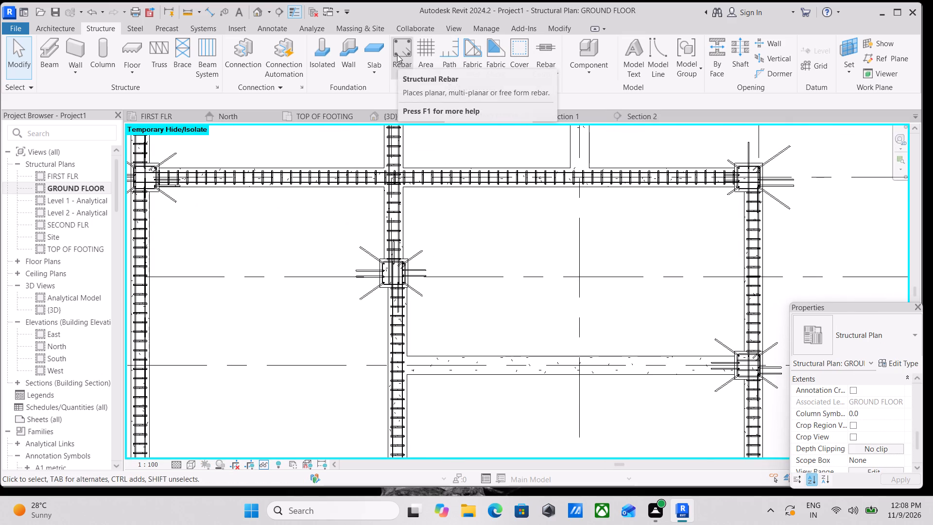
pyautogui.click(277, 9)
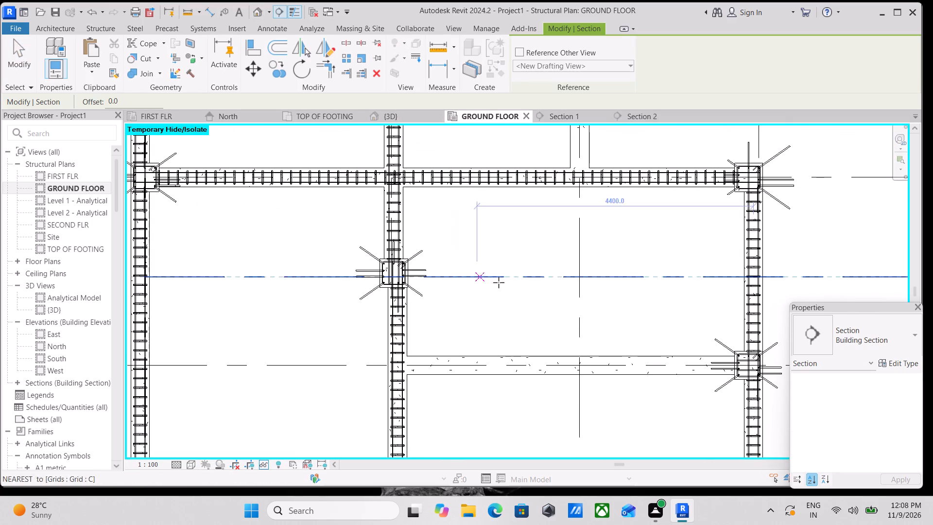
pyautogui.moveTo(556, 303); pyautogui.dragTo(524, 215, button='middle')
pyautogui.click(422, 252)
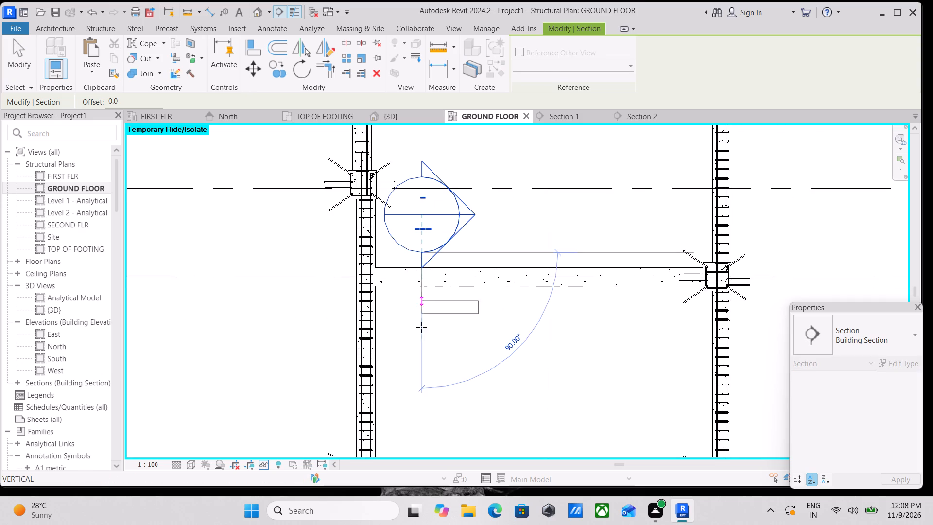
pyautogui.click(426, 346)
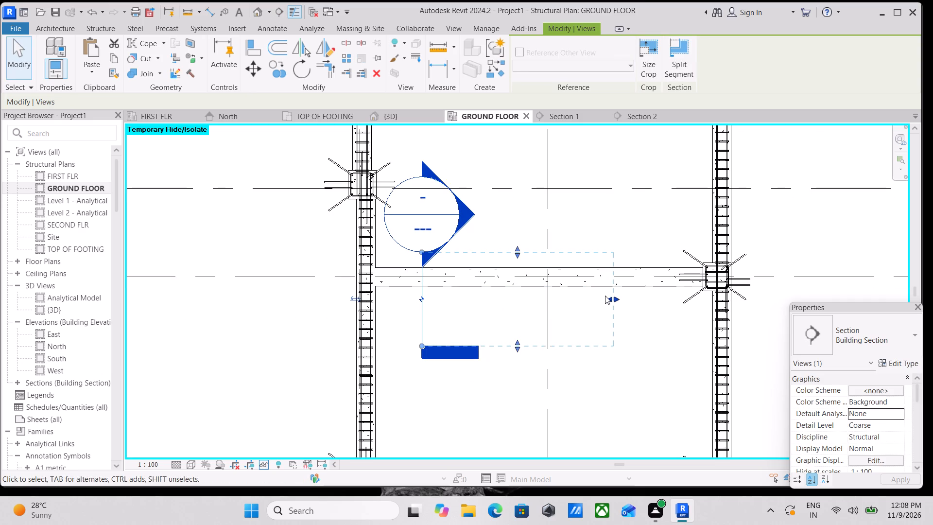
# Shorten the new section's view depth so it ends before grid 3.
pyautogui.moveTo(605, 296); pyautogui.dragTo(482, 301)
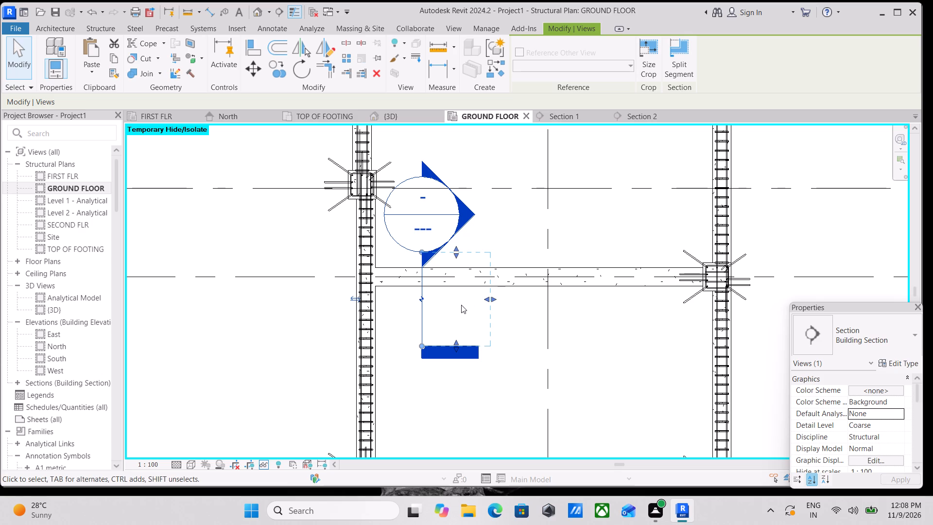
pyautogui.scroll(-2, 621, 287)
pyautogui.moveTo(564, 285); pyautogui.dragTo(556, 311, button='middle')
pyautogui.scroll(2, 501, 323)
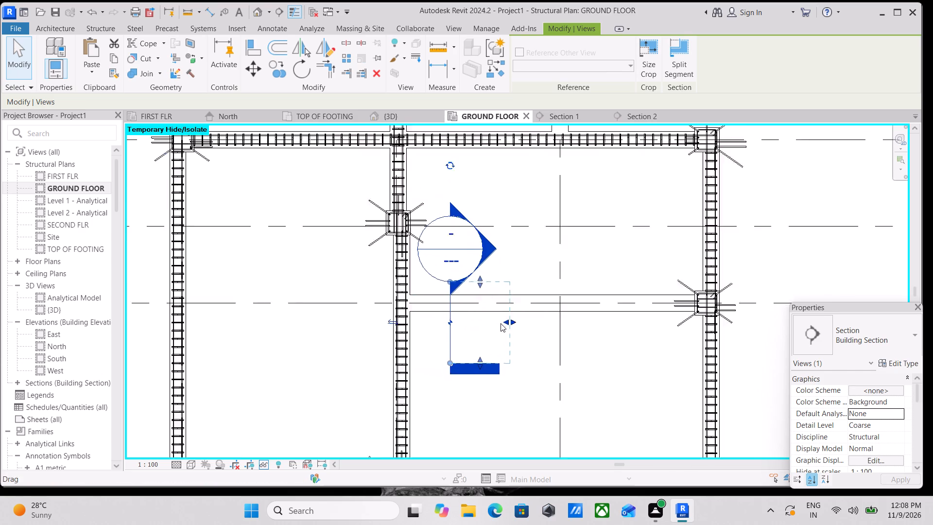
pyautogui.scroll(1, 501, 323)
pyautogui.press('Escape')
# Tighten the section around the grid D beam by pulling in its grid E side crop edge, line end and view depth.
pyautogui.click(426, 355)
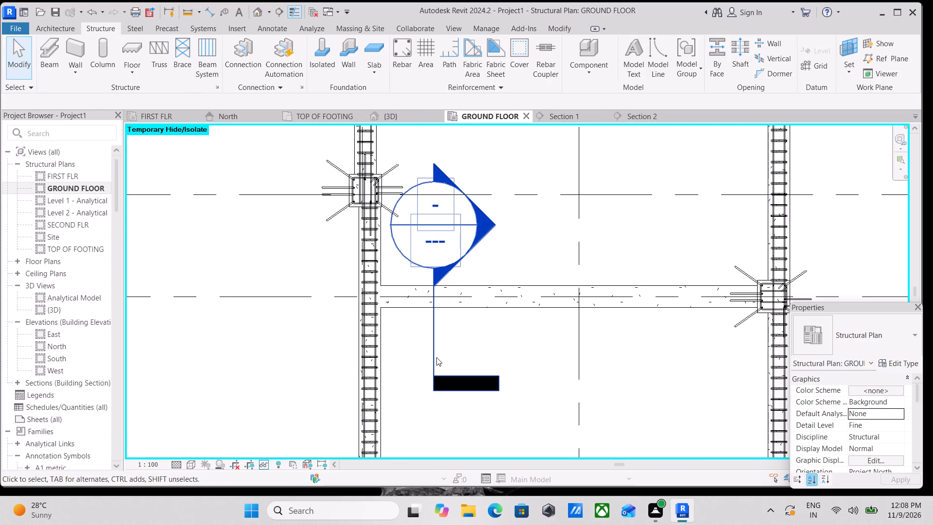
pyautogui.click(436, 357)
pyautogui.moveTo(475, 372); pyautogui.dragTo(475, 327)
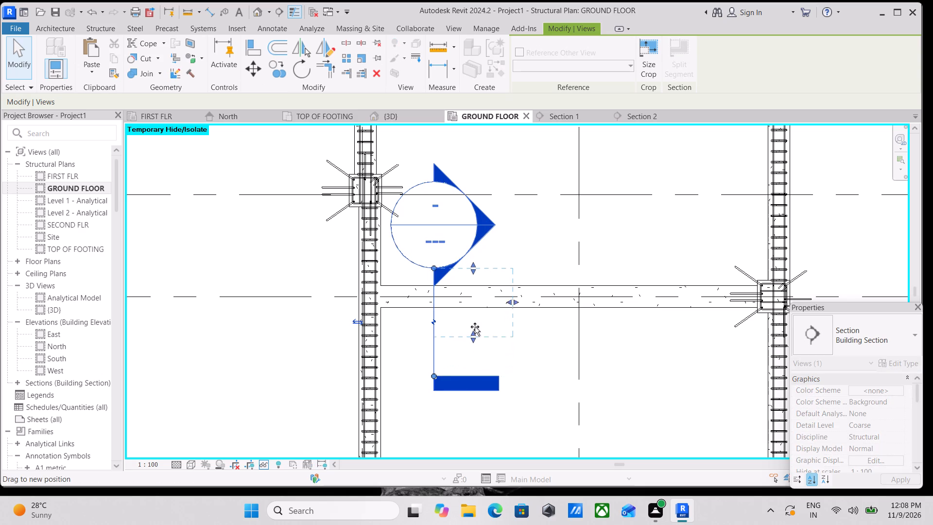
pyautogui.moveTo(475, 327); pyautogui.dragTo(475, 320)
pyautogui.press('Escape')
pyautogui.click(434, 364)
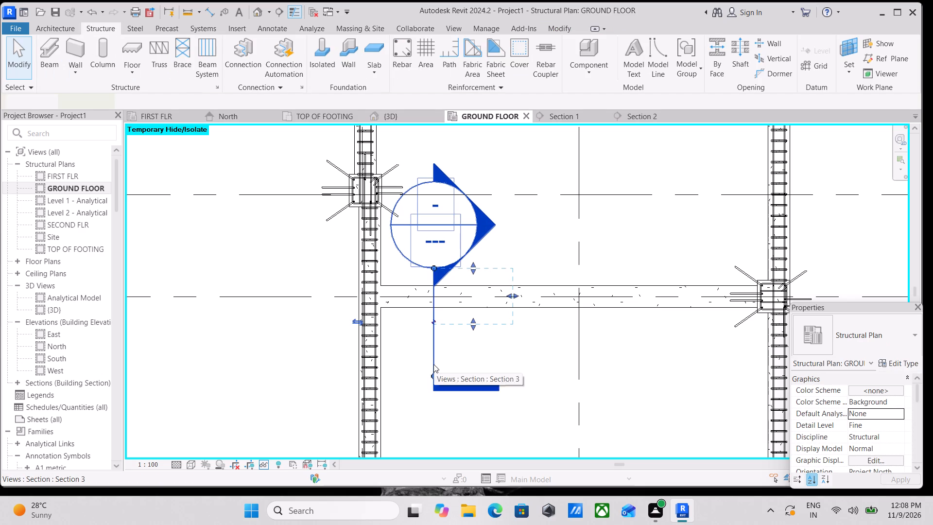
pyautogui.moveTo(433, 374); pyautogui.dragTo(435, 328)
pyautogui.moveTo(463, 348); pyautogui.dragTo(460, 385, button='middle')
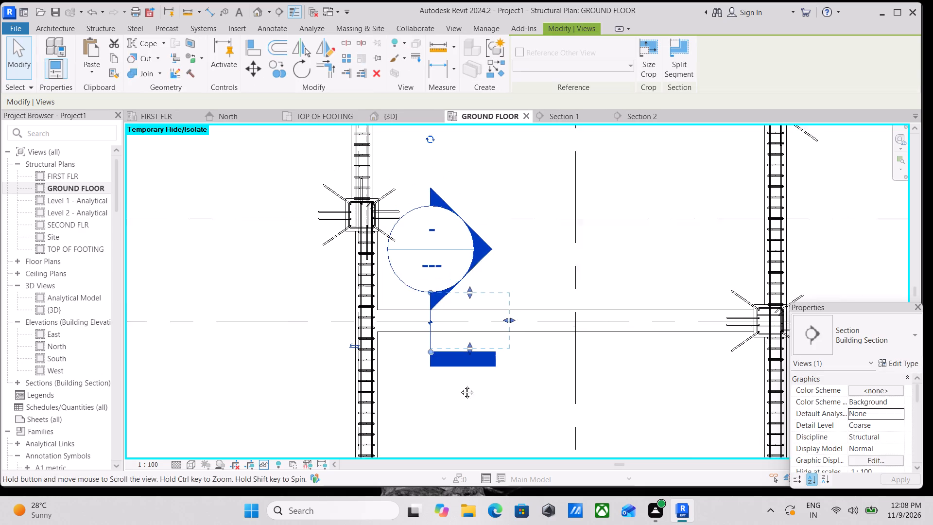
pyautogui.moveTo(460, 385); pyautogui.dragTo(459, 402, button='middle')
pyautogui.scroll(3, 446, 351)
pyautogui.moveTo(536, 349); pyautogui.dragTo(501, 350)
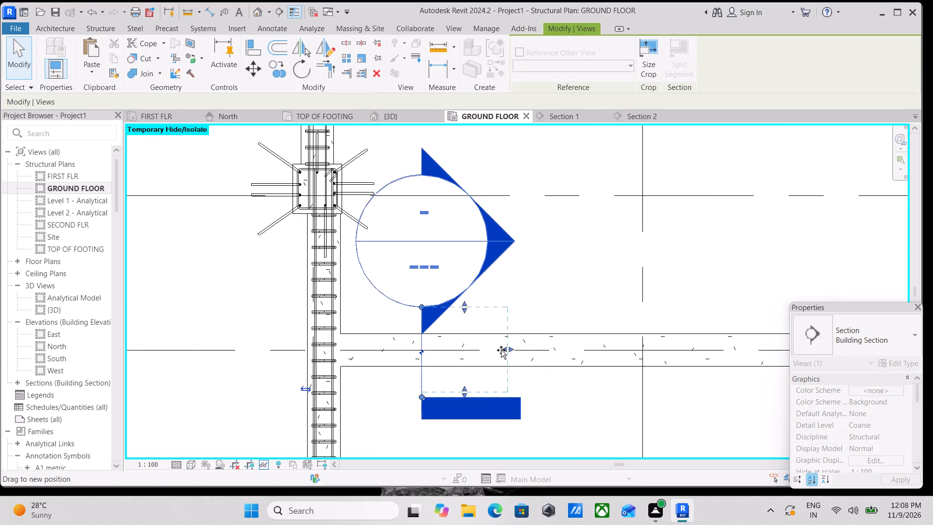
pyautogui.moveTo(501, 350); pyautogui.dragTo(501, 350)
pyautogui.scroll(2, 435, 343)
pyautogui.moveTo(435, 343); pyautogui.dragTo(439, 365, button='middle')
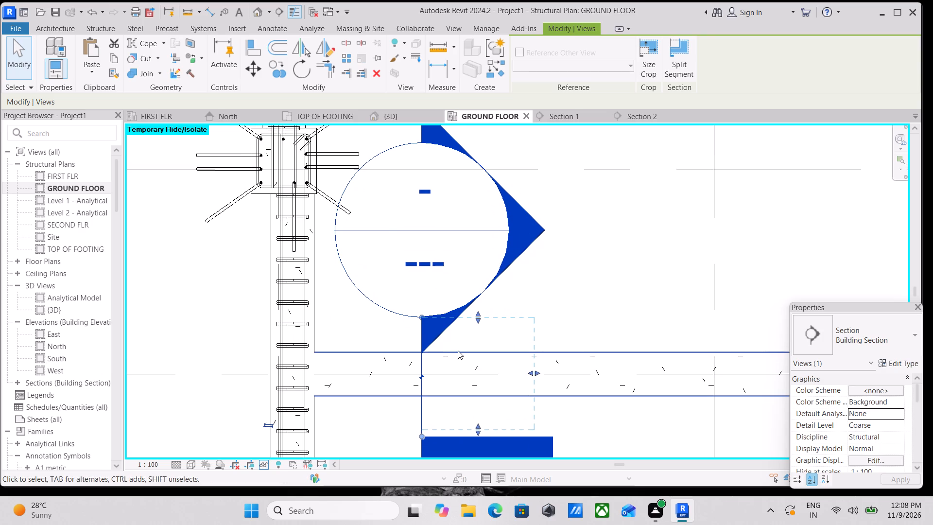
# Open the new section's view at the grid D beam.
pyautogui.rightClick(531, 227)
pyautogui.click(569, 215)
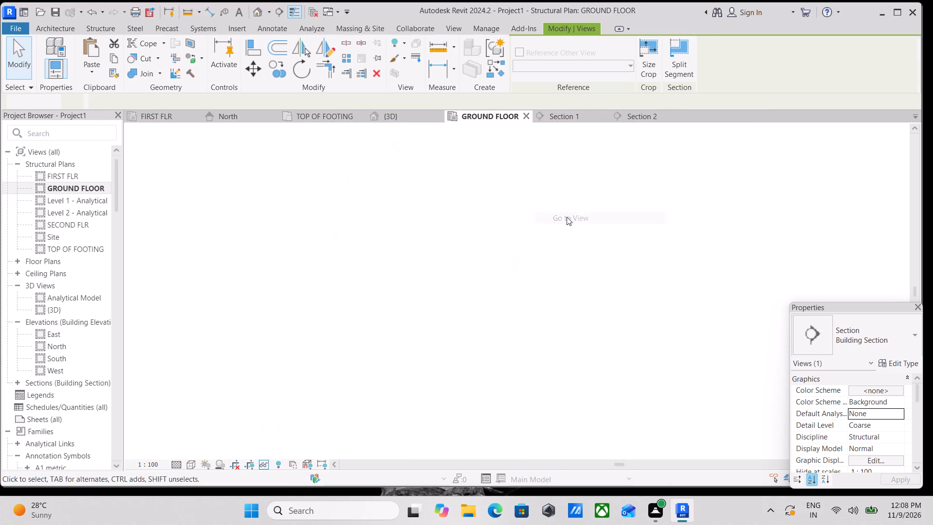
pyautogui.scroll(3, 499, 348)
pyautogui.moveTo(588, 322); pyautogui.dragTo(504, 316, button='middle')
pyautogui.press('Escape')
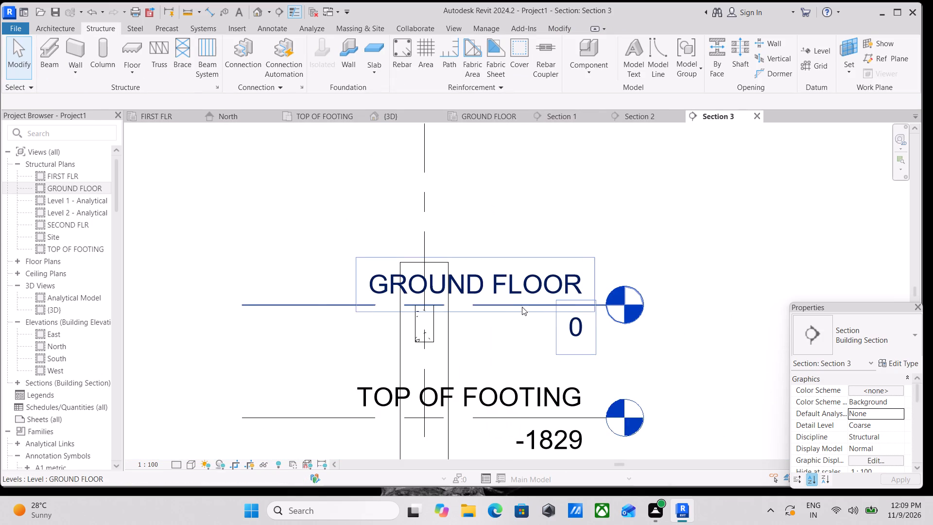
# Extend the head end of the GROUND FLOOR level line well away from the beam in the section view.
pyautogui.click(511, 303)
pyautogui.scroll(-2, 621, 310)
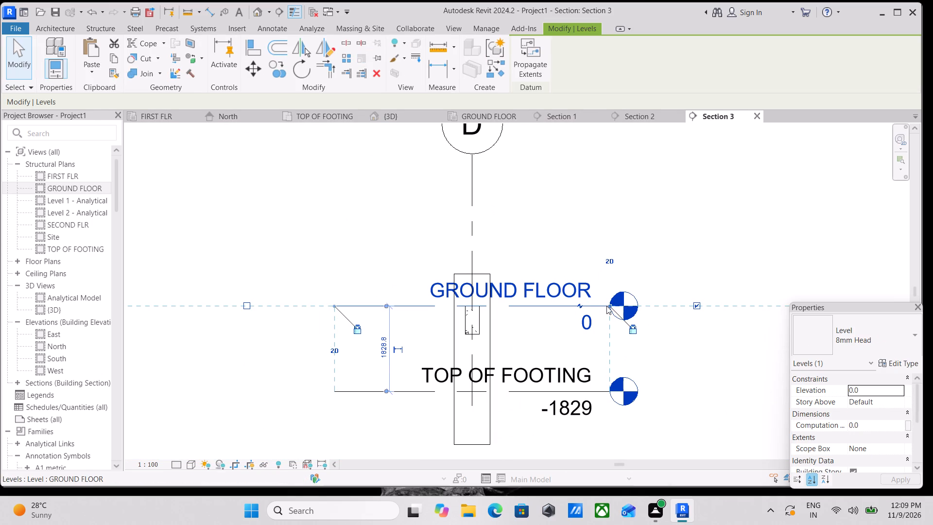
pyautogui.moveTo(607, 305); pyautogui.dragTo(898, 289)
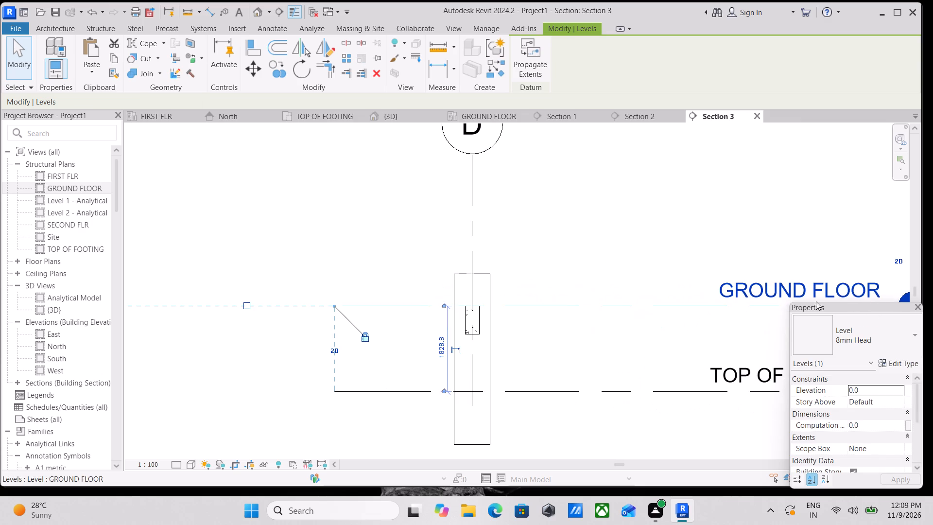
# Place a 13M M_T1 stirrup in the grid D beam's cross-section, on and parallel to the current work plane, with hooks at an upper corner.
pyautogui.scroll(2, 513, 346)
pyautogui.scroll(1, 473, 344)
pyautogui.moveTo(484, 342); pyautogui.dragTo(602, 339, button='middle')
pyautogui.scroll(3, 574, 309)
pyautogui.moveTo(574, 309); pyautogui.dragTo(541, 341, button='middle')
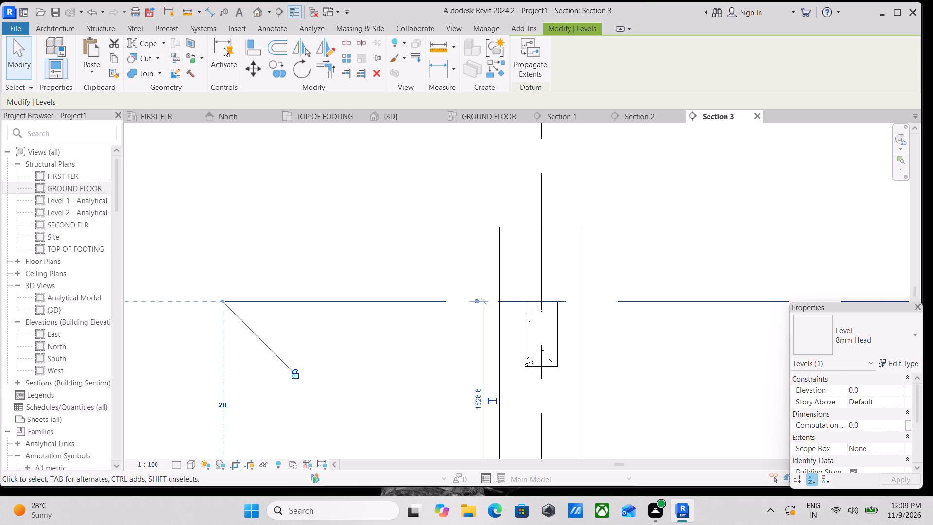
pyautogui.click(102, 31)
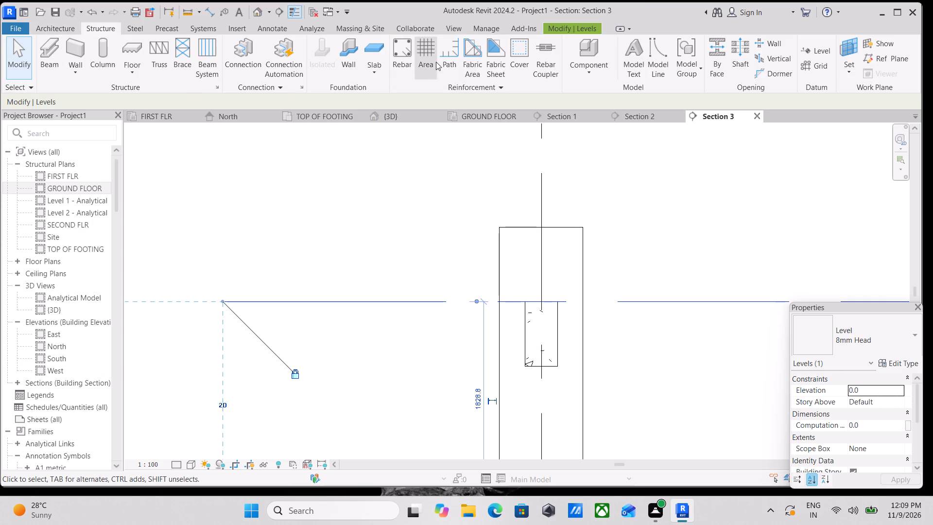
pyautogui.click(521, 65)
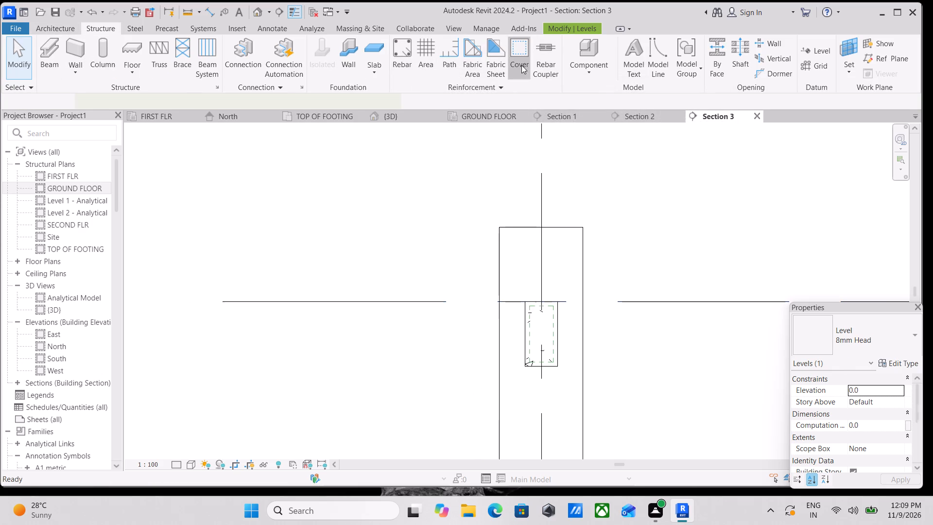
pyautogui.scroll(6, 535, 304)
pyautogui.moveTo(534, 304); pyautogui.dragTo(494, 347, button='middle')
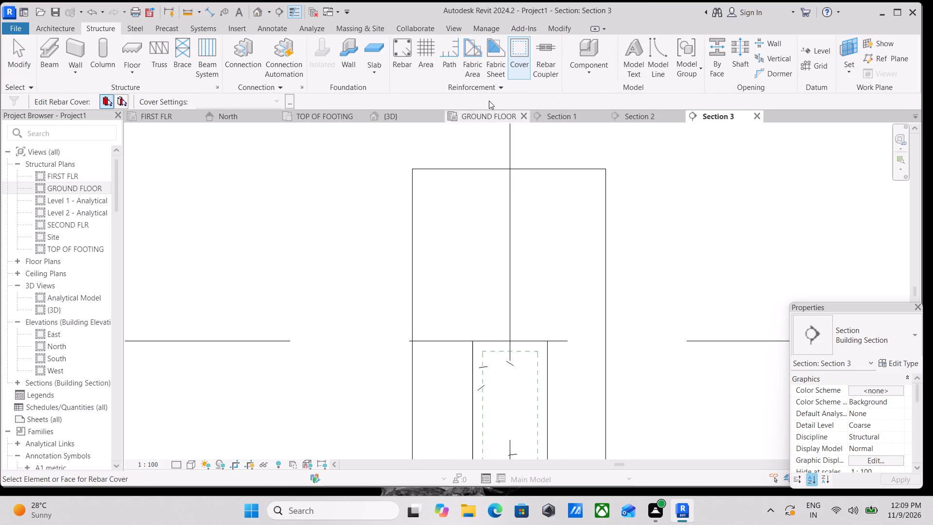
pyautogui.click(406, 57)
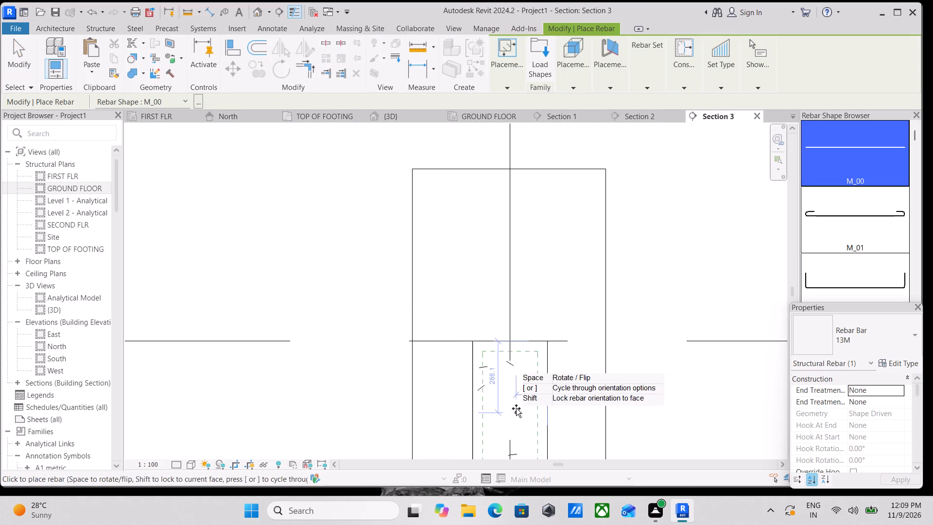
pyautogui.moveTo(524, 391); pyautogui.dragTo(537, 343, button='middle')
pyautogui.scroll(-10, 855, 263)
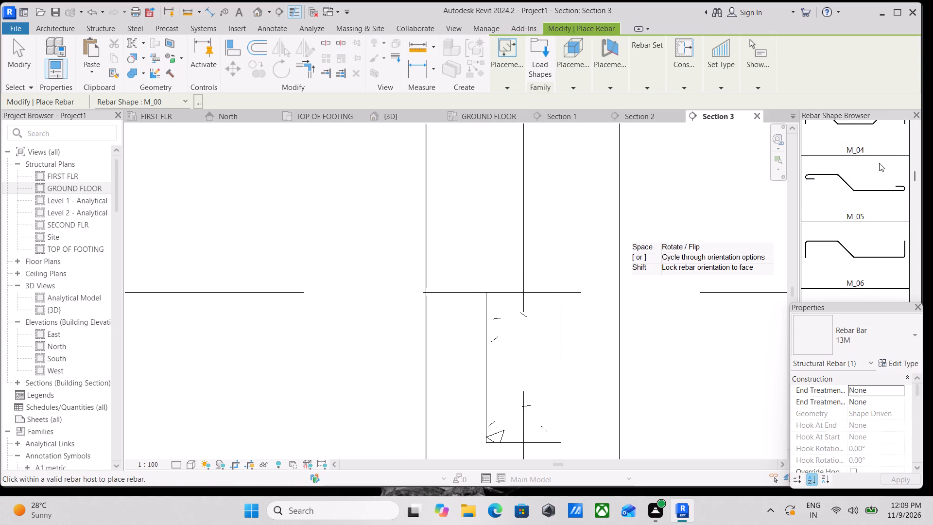
pyautogui.scroll(-20, 879, 163)
pyautogui.scroll(-4, 879, 163)
pyautogui.scroll(-2, 870, 227)
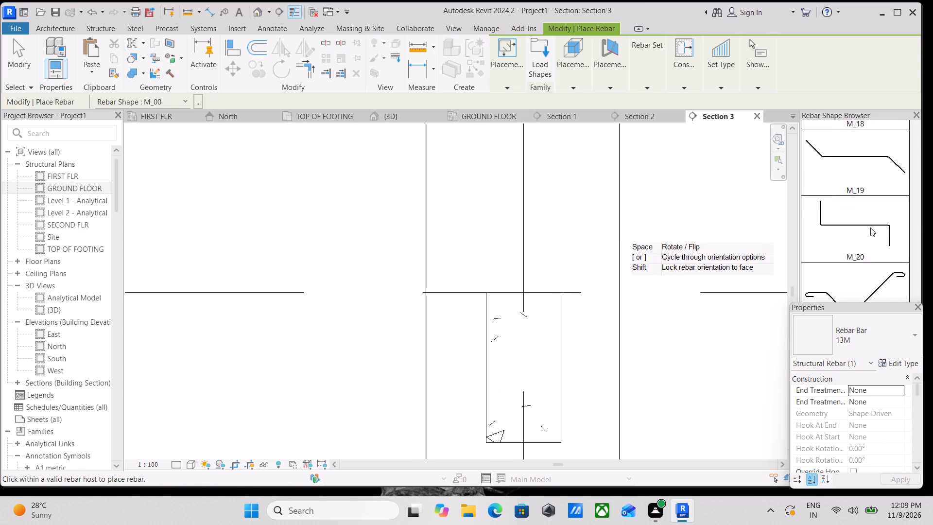
pyautogui.scroll(-20, 870, 227)
pyautogui.scroll(-7, 870, 227)
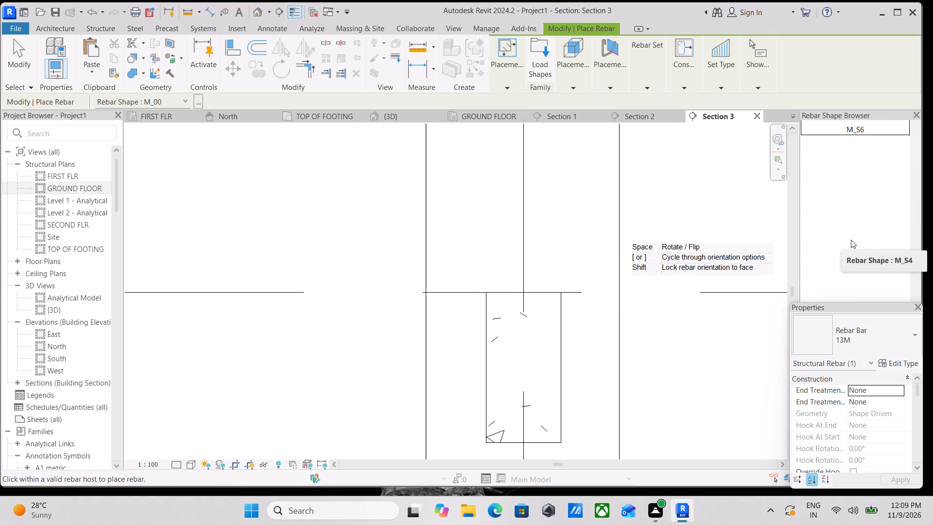
pyautogui.click(866, 228)
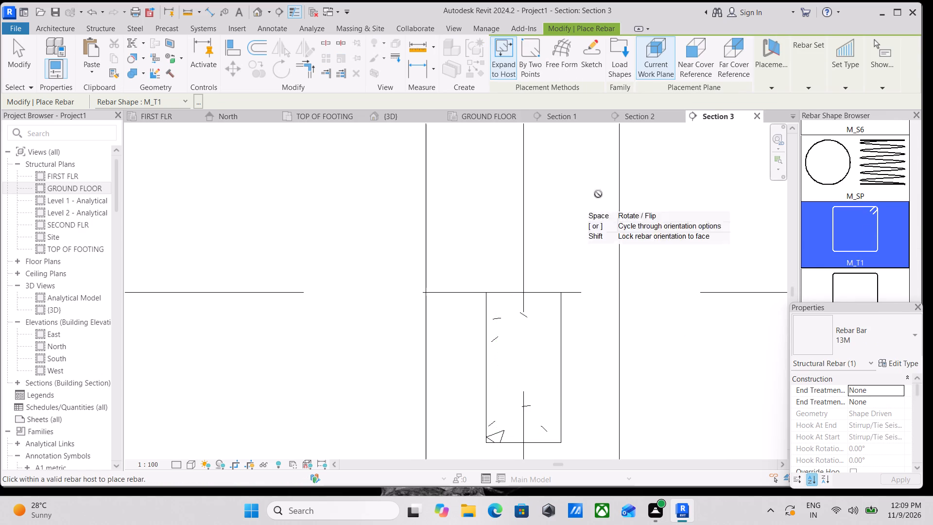
pyautogui.click(736, 54)
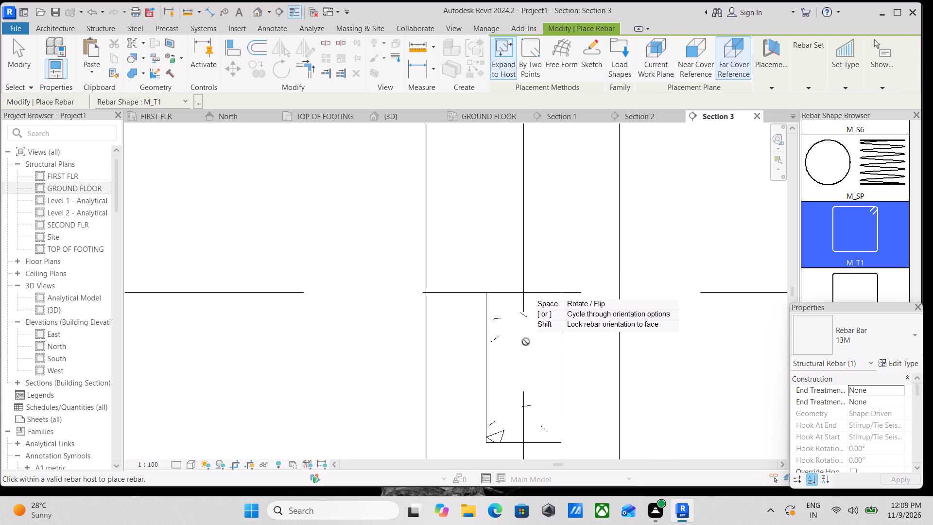
pyautogui.click(692, 64)
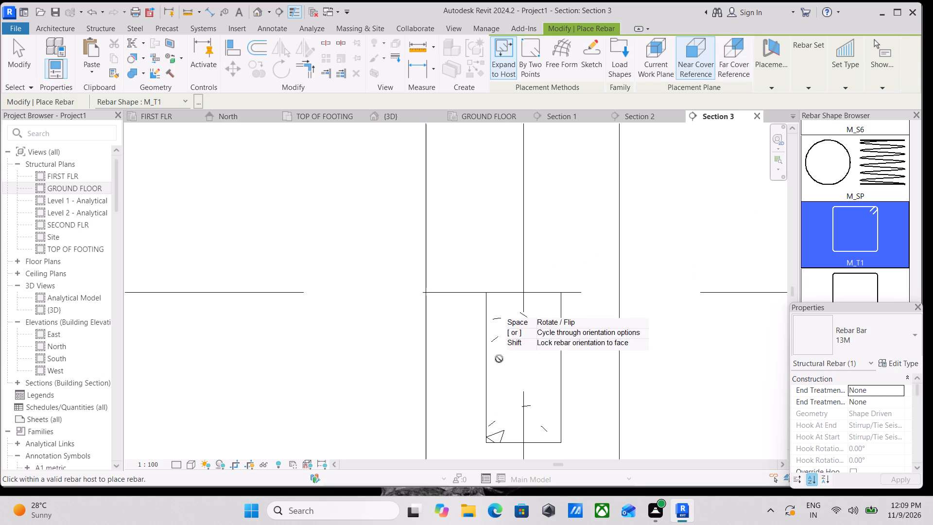
pyautogui.click(662, 59)
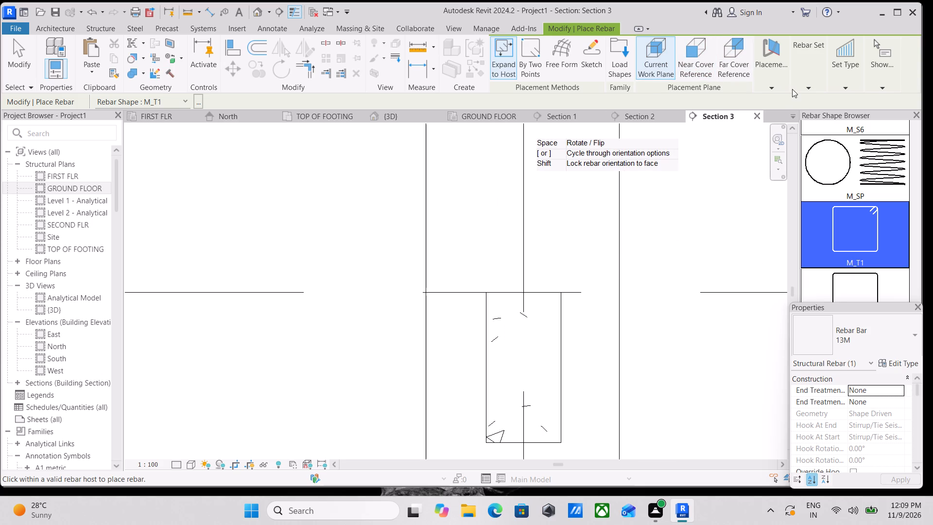
pyautogui.click(769, 81)
pyautogui.click(786, 114)
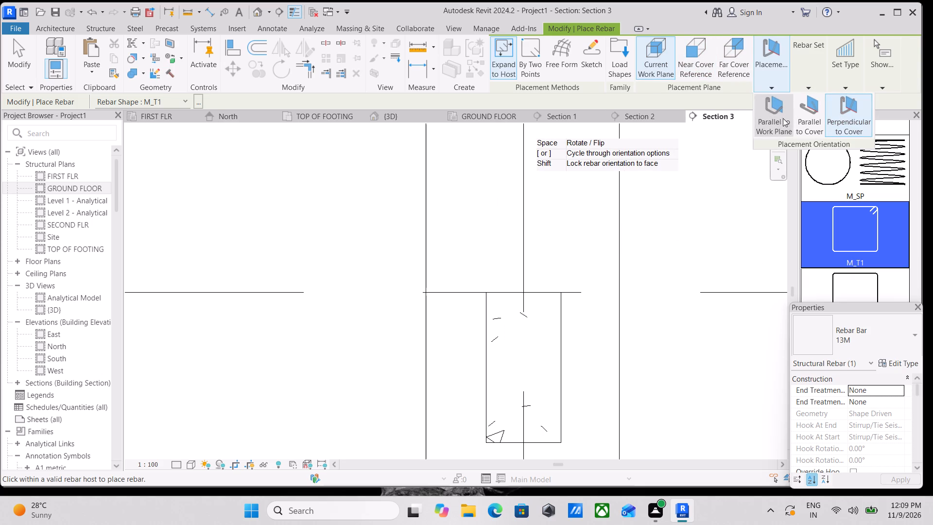
pyautogui.scroll(3, 518, 344)
pyautogui.moveTo(518, 344); pyautogui.dragTo(526, 226, button='middle')
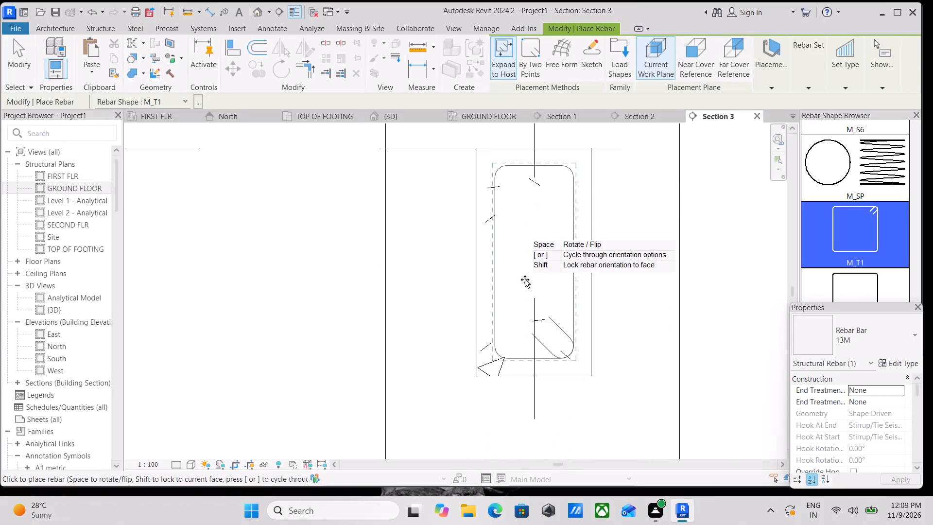
pyautogui.scroll(3, 522, 283)
pyautogui.moveTo(553, 193); pyautogui.dragTo(547, 283, button='middle')
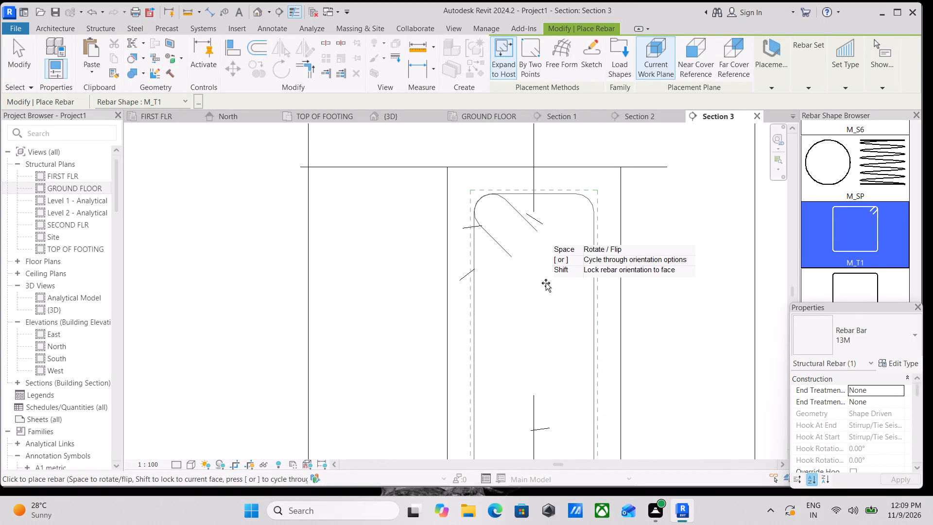
pyautogui.click(546, 283)
pyautogui.press('Escape')
pyautogui.press('Escape')
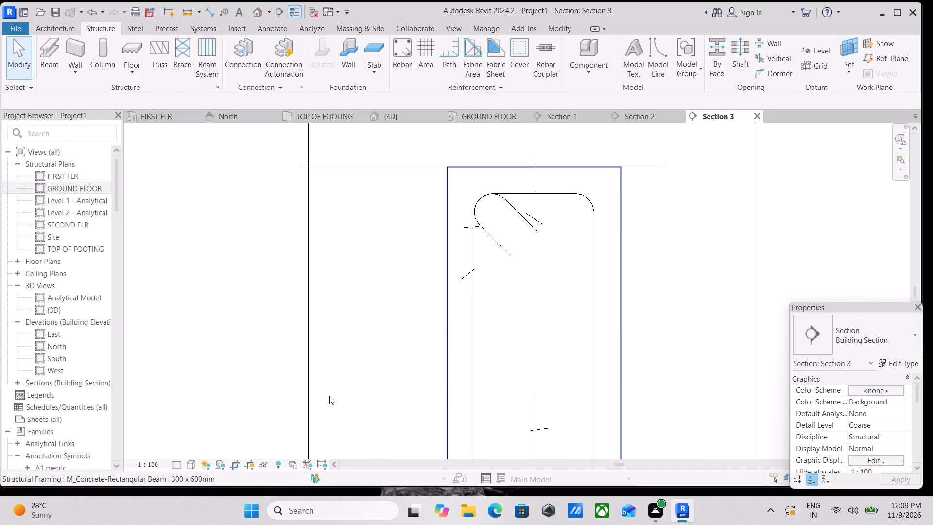
# Set the section view's detail level to Fine.
pyautogui.click(189, 465)
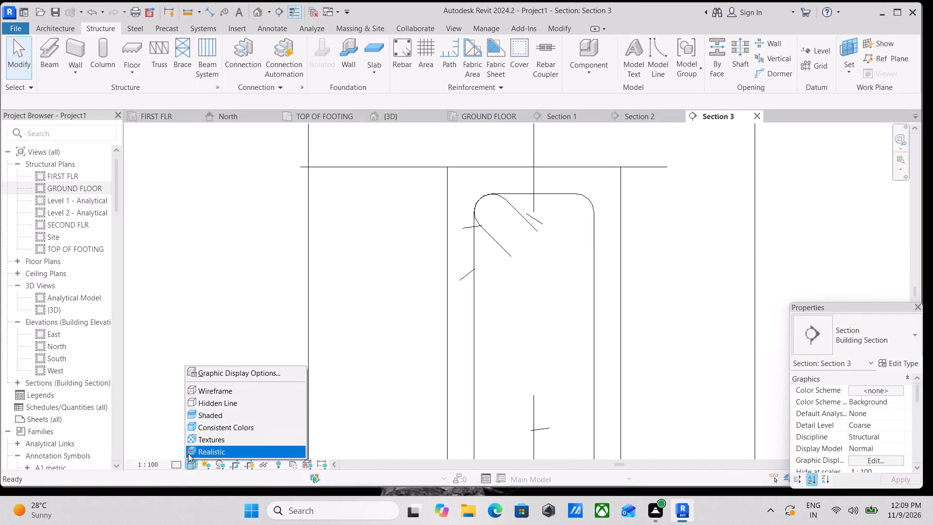
pyautogui.click(175, 461)
pyautogui.click(178, 457)
pyautogui.scroll(-2, 444, 333)
pyautogui.moveTo(449, 330); pyautogui.dragTo(397, 349, button='middle')
pyautogui.press('Escape')
# Set the new stirrup to show unobscured in the {3D} view.
pyautogui.click(487, 247)
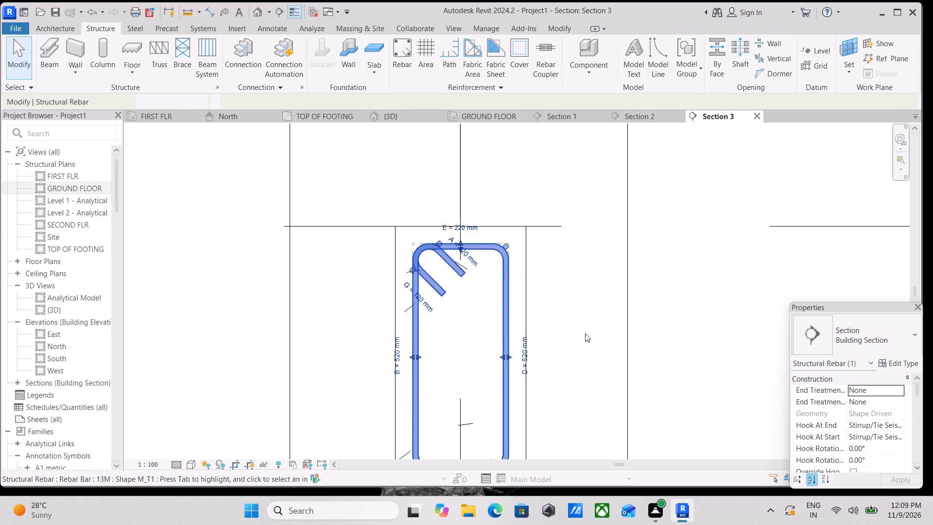
pyautogui.scroll(-4, 899, 408)
pyautogui.scroll(1, 886, 405)
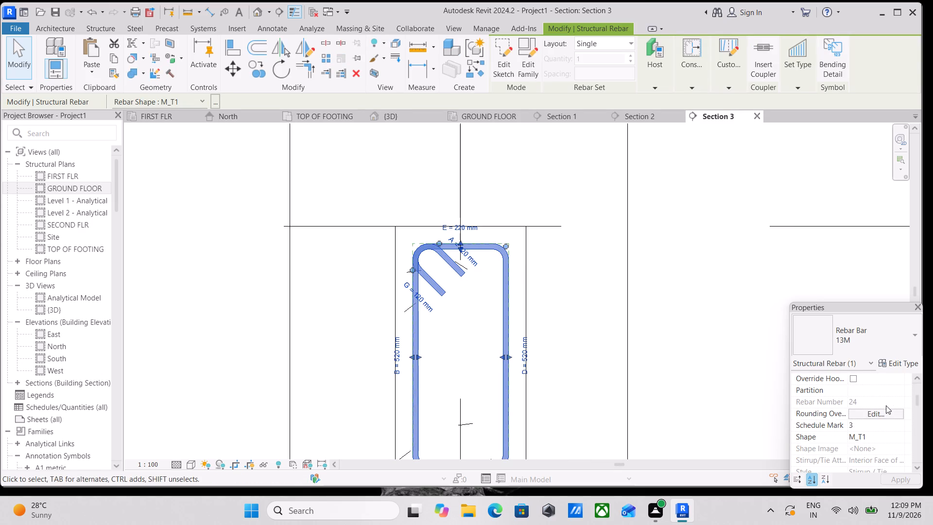
pyautogui.scroll(2, 886, 405)
pyautogui.scroll(-6, 886, 405)
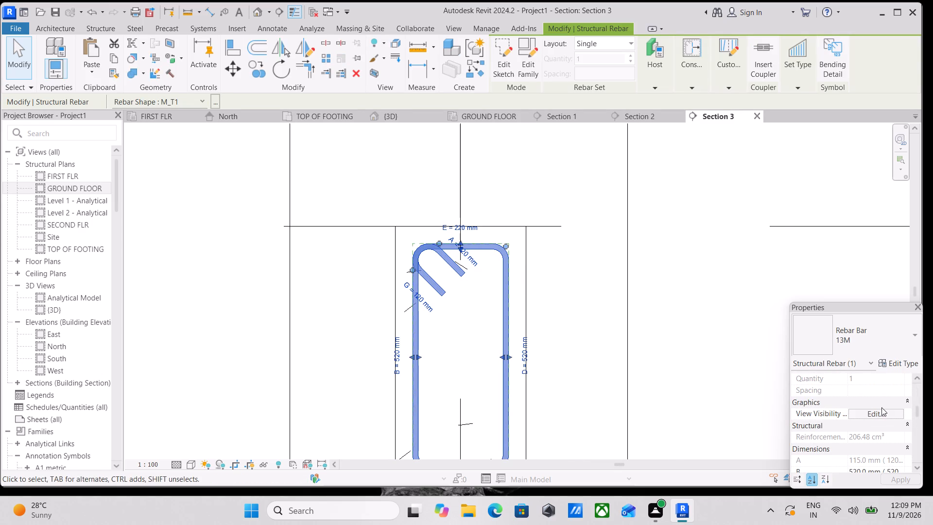
pyautogui.click(874, 412)
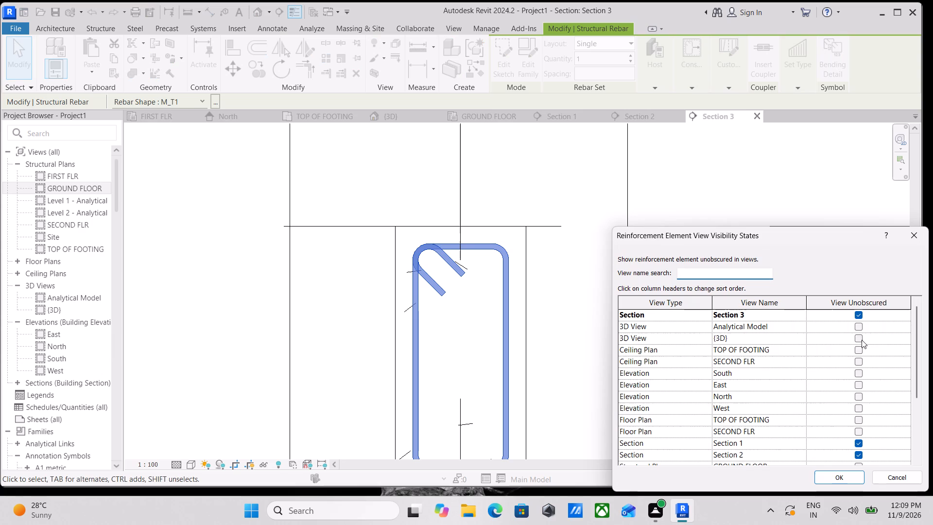
pyautogui.click(859, 336)
pyautogui.click(840, 473)
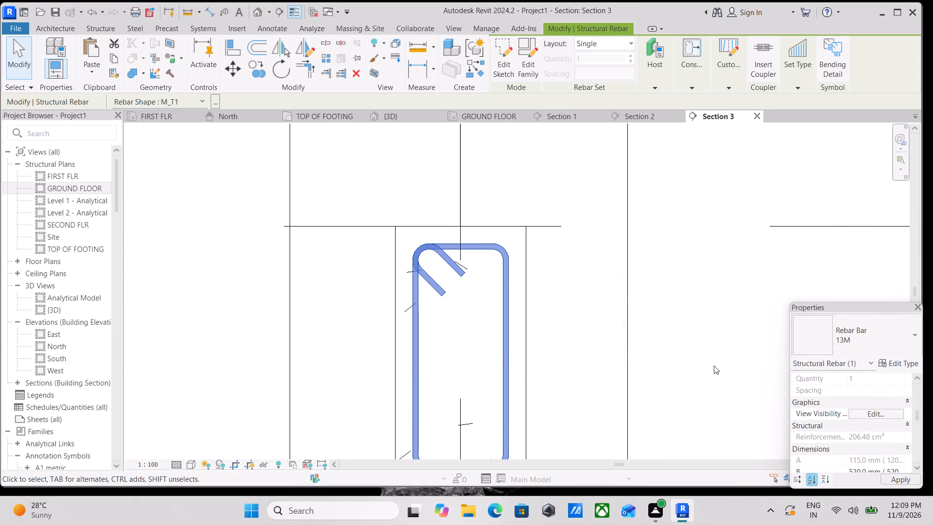
pyautogui.scroll(3, 506, 299)
pyautogui.press('Escape')
# Place a straight 13M M_00 bar perpendicular to cover inside the stirrup's hooked corner, about 73 mm from the beam's side and 81 mm below its top.
pyautogui.moveTo(482, 276); pyautogui.dragTo(547, 358, button='middle')
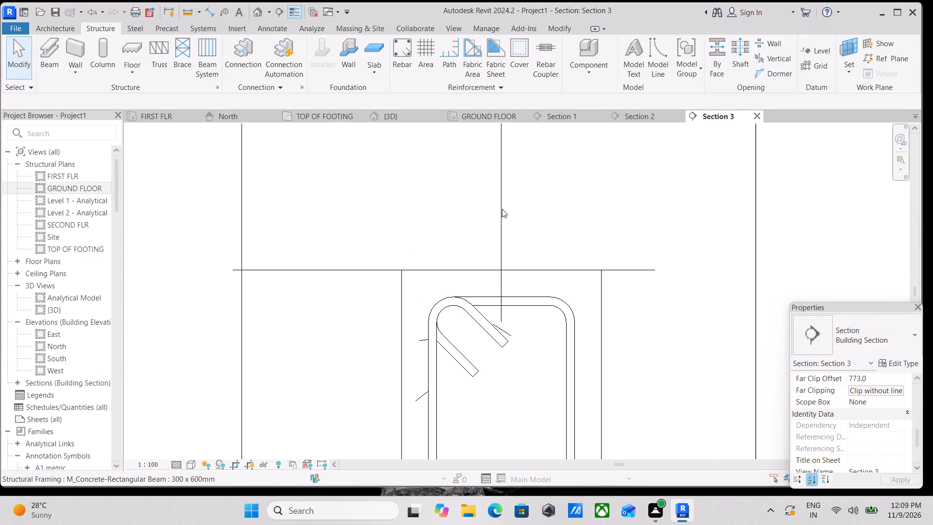
pyautogui.click(408, 59)
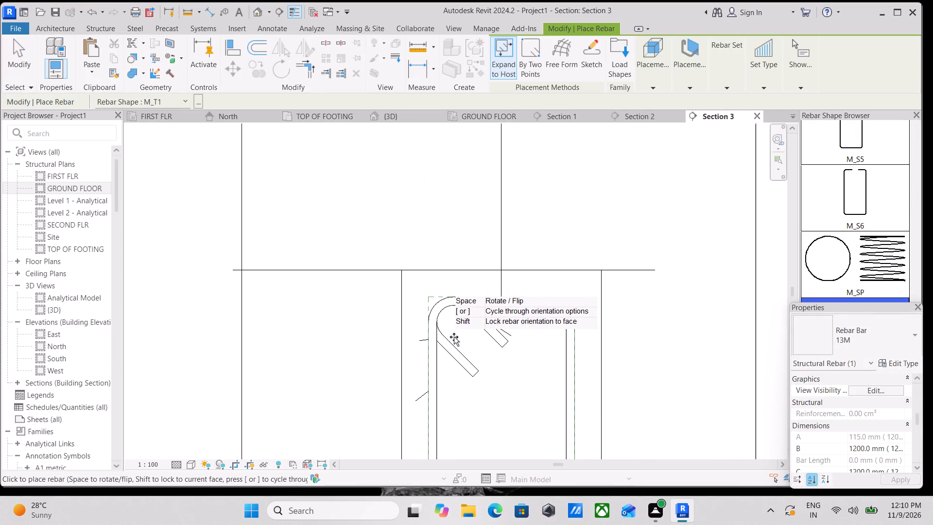
pyautogui.scroll(9, 453, 315)
pyautogui.scroll(-2, 851, 181)
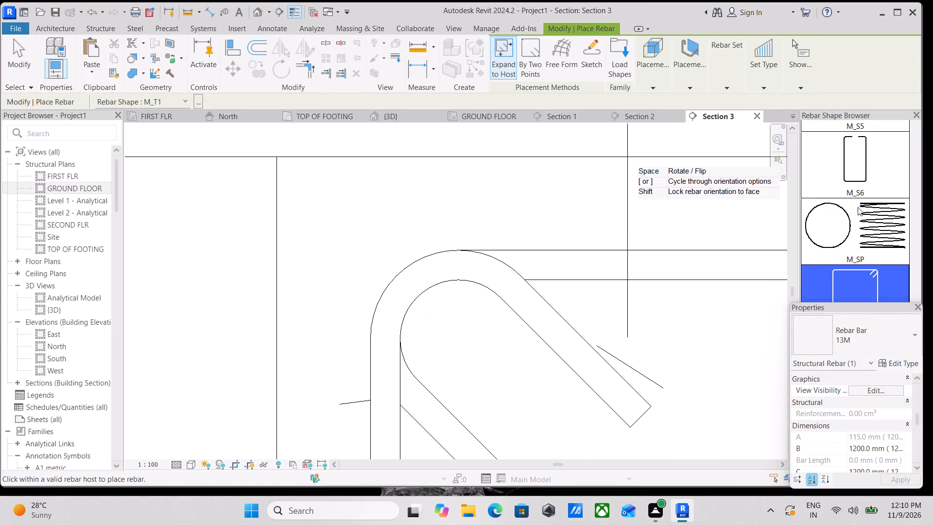
pyautogui.scroll(-7, 858, 207)
pyautogui.scroll(-8, 860, 264)
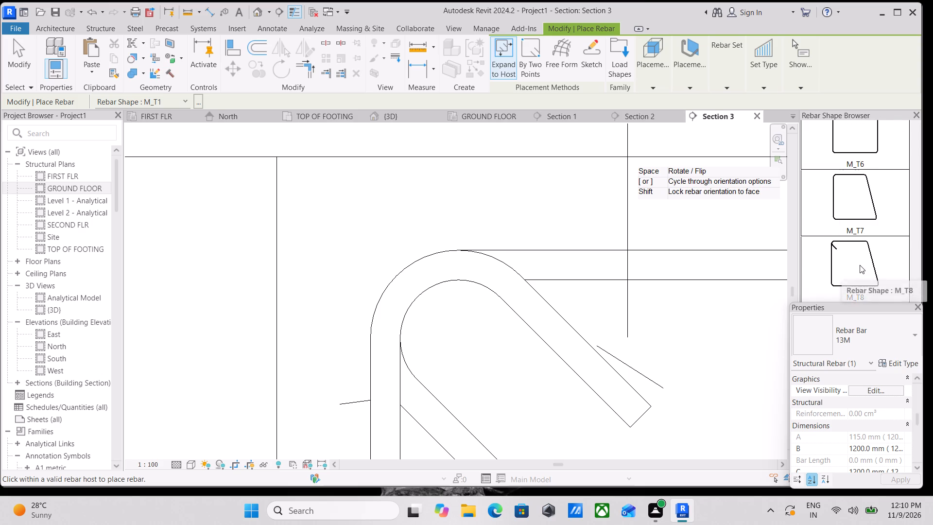
pyautogui.scroll(20, 860, 265)
pyautogui.scroll(11, 860, 265)
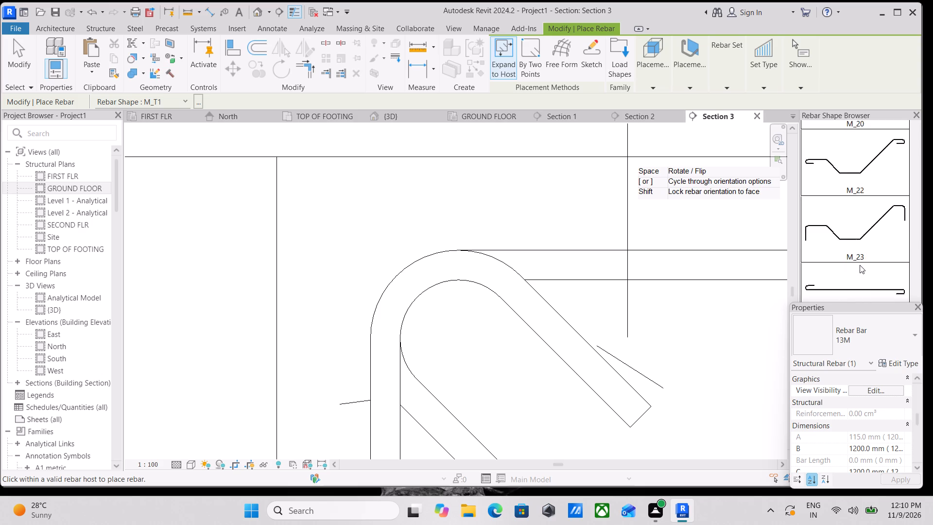
pyautogui.scroll(20, 860, 265)
pyautogui.scroll(13, 860, 265)
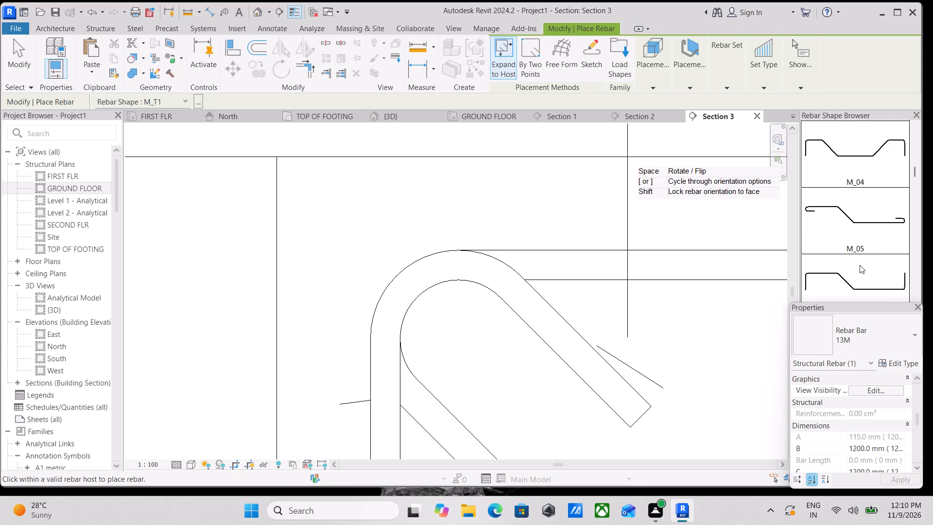
pyautogui.scroll(20, 860, 265)
pyautogui.click(894, 142)
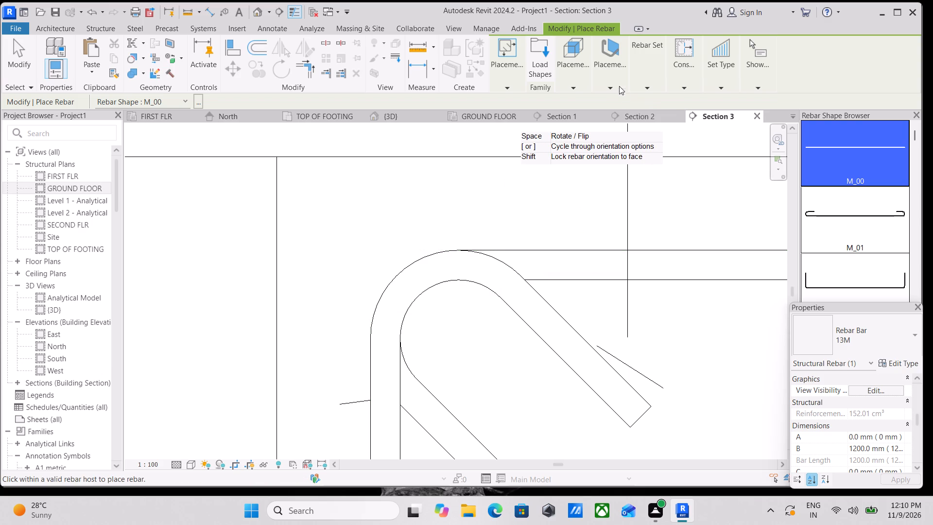
pyautogui.click(613, 85)
pyautogui.click(690, 115)
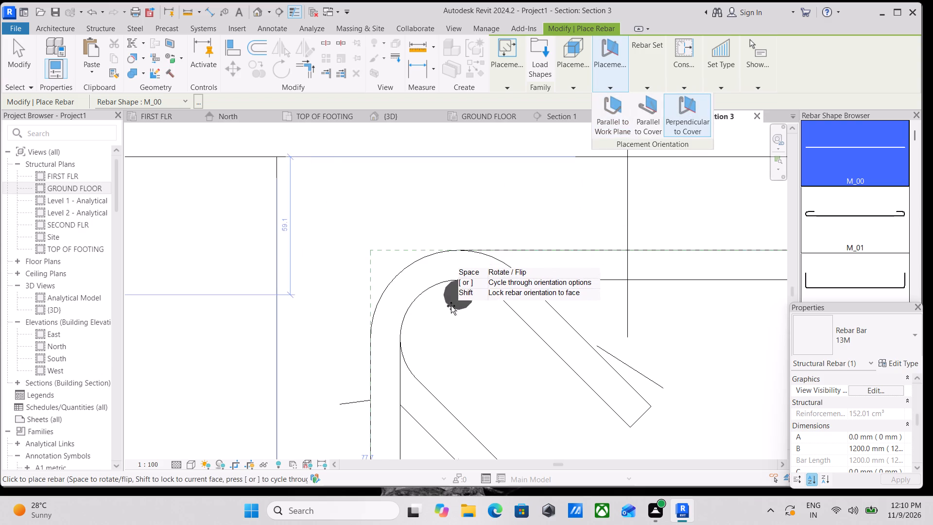
pyautogui.scroll(-3, 450, 306)
pyautogui.moveTo(450, 306); pyautogui.dragTo(466, 260, button='middle')
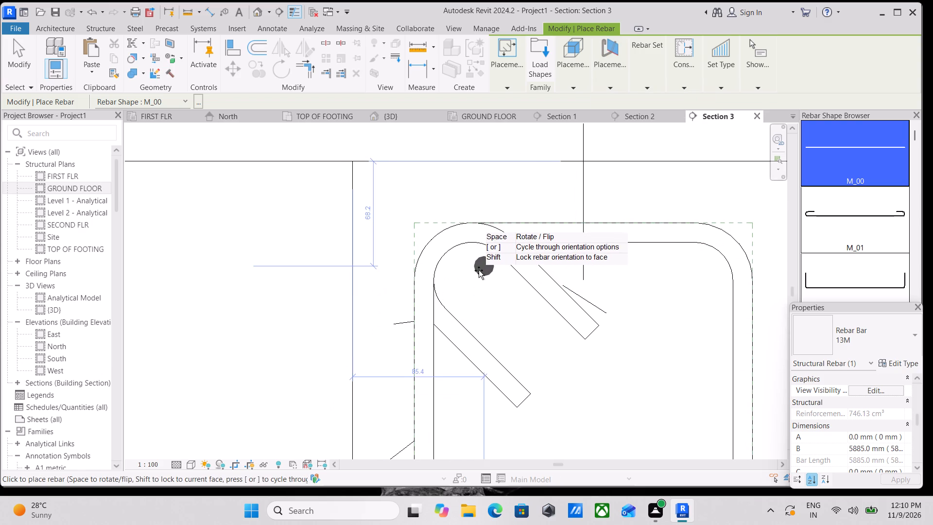
pyautogui.scroll(4, 465, 268)
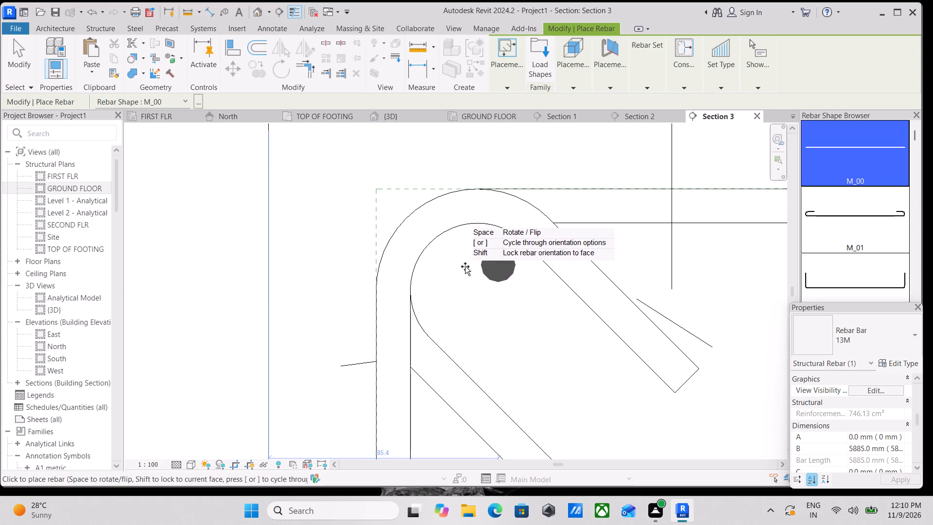
pyautogui.scroll(-9, 460, 267)
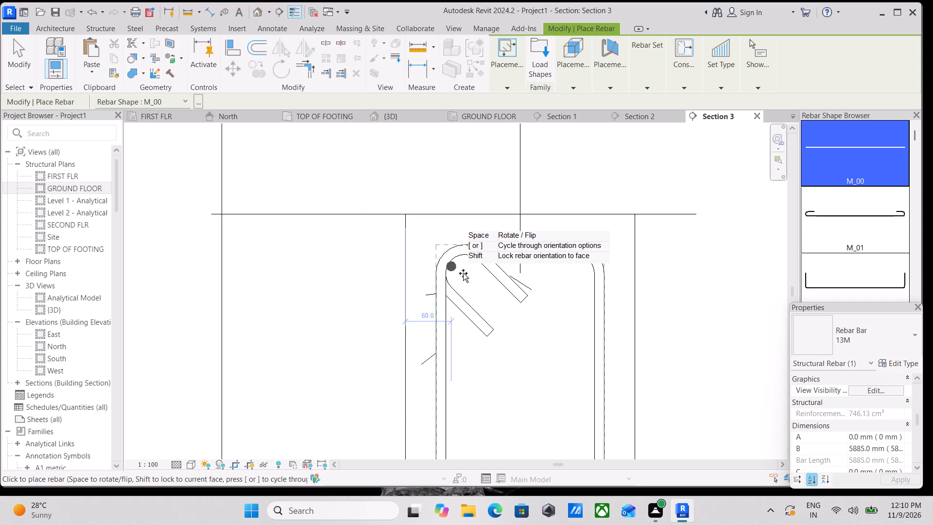
pyautogui.scroll(2, 464, 272)
pyautogui.scroll(-4, 464, 272)
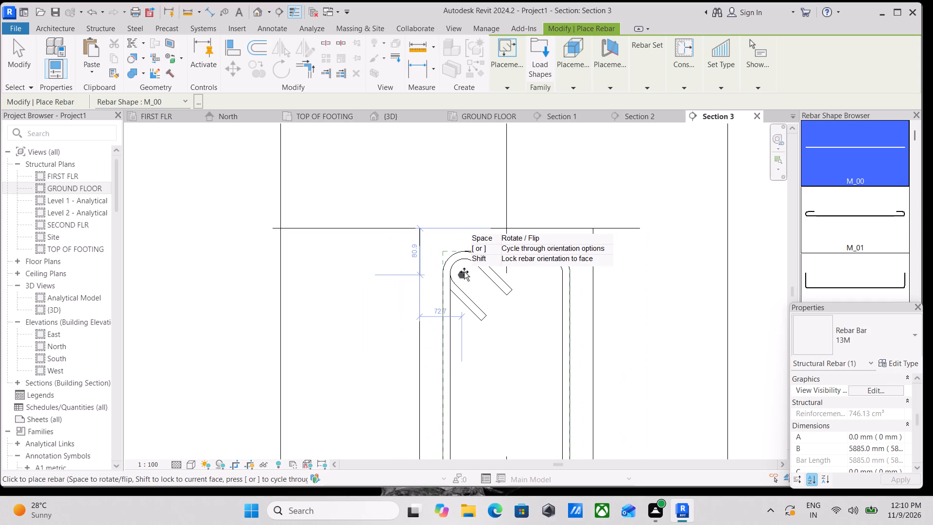
pyautogui.click(466, 272)
pyautogui.press('Escape')
pyautogui.press('Escape')
pyautogui.scroll(3, 458, 275)
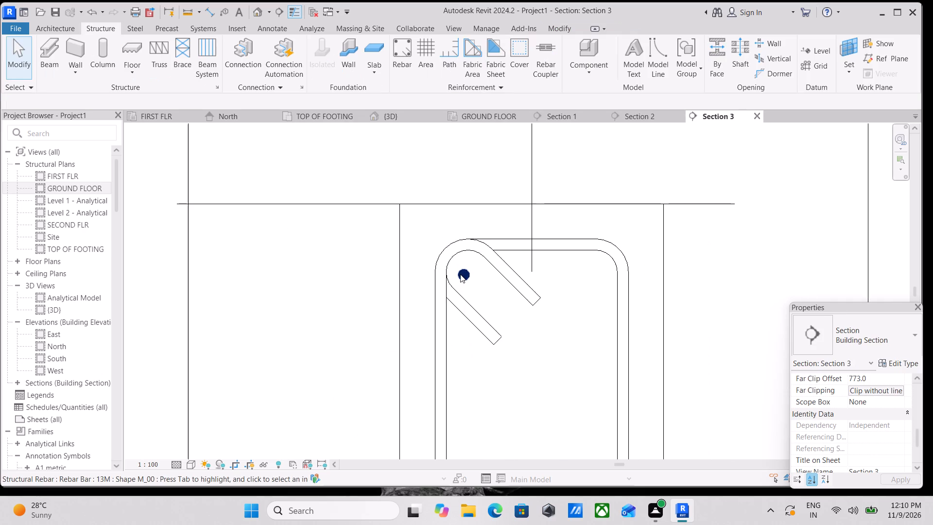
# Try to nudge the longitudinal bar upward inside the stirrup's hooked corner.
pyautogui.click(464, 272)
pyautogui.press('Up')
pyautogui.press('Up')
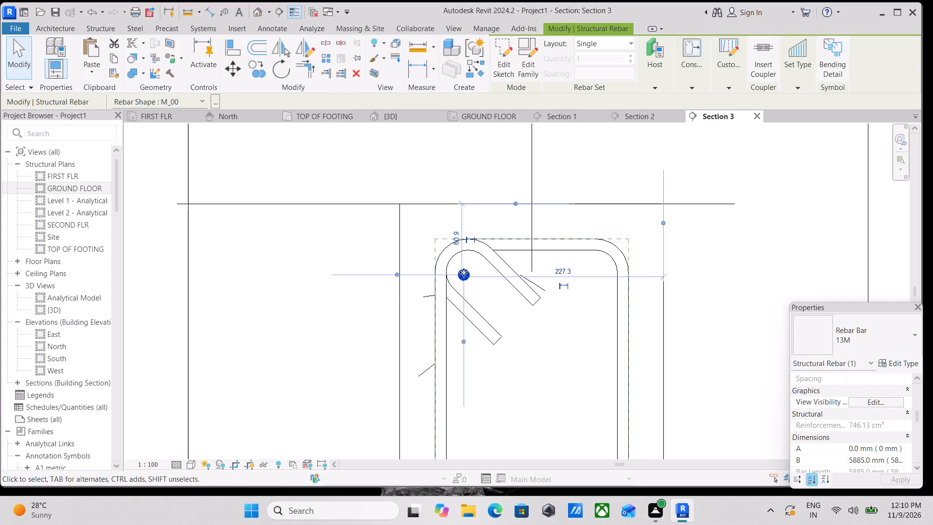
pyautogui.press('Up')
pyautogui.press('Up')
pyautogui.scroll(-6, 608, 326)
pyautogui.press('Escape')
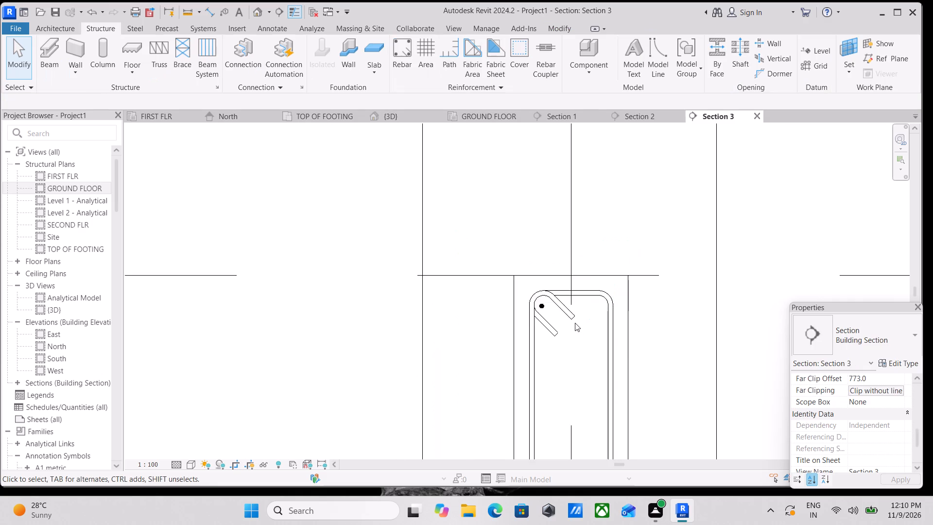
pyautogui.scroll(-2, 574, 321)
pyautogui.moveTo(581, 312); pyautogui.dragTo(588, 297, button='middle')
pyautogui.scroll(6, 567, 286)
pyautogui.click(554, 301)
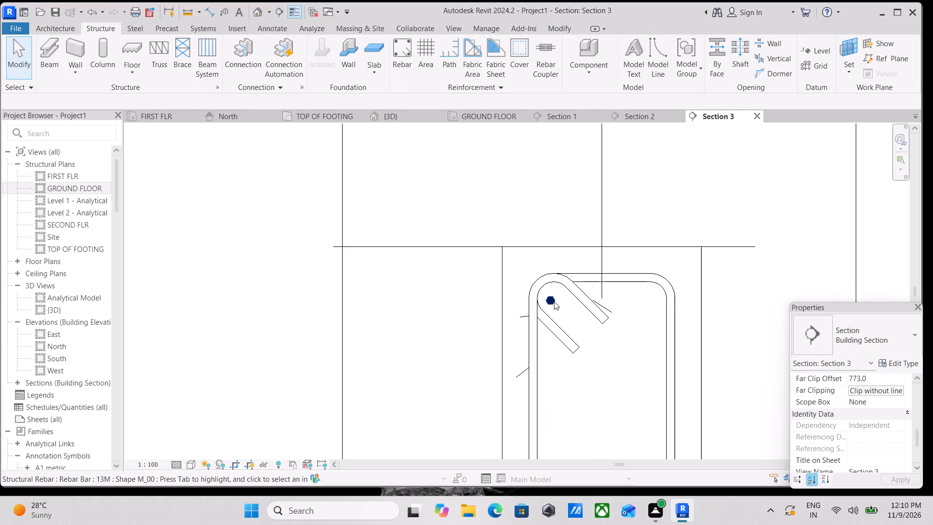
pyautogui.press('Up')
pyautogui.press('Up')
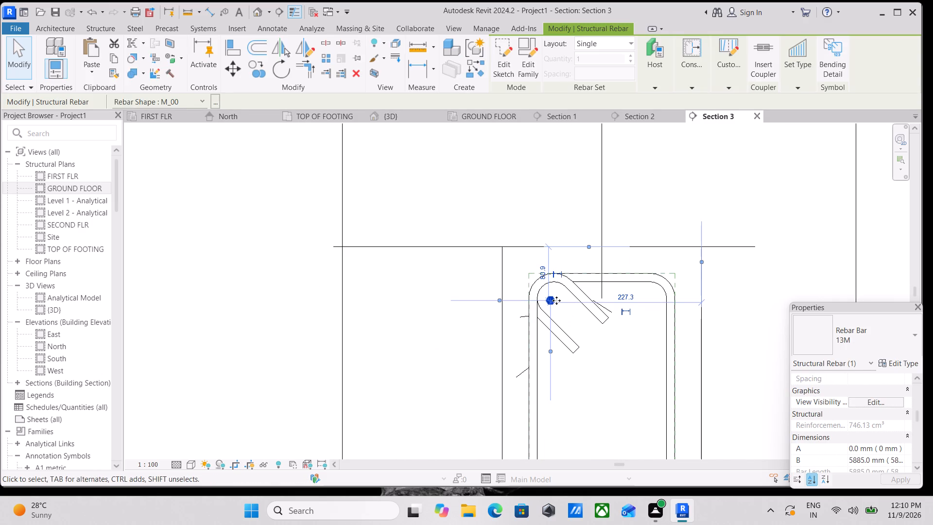
# Set the bar's rebar set layout to Fixed Number with a quantity of 2.
pyautogui.click(617, 46)
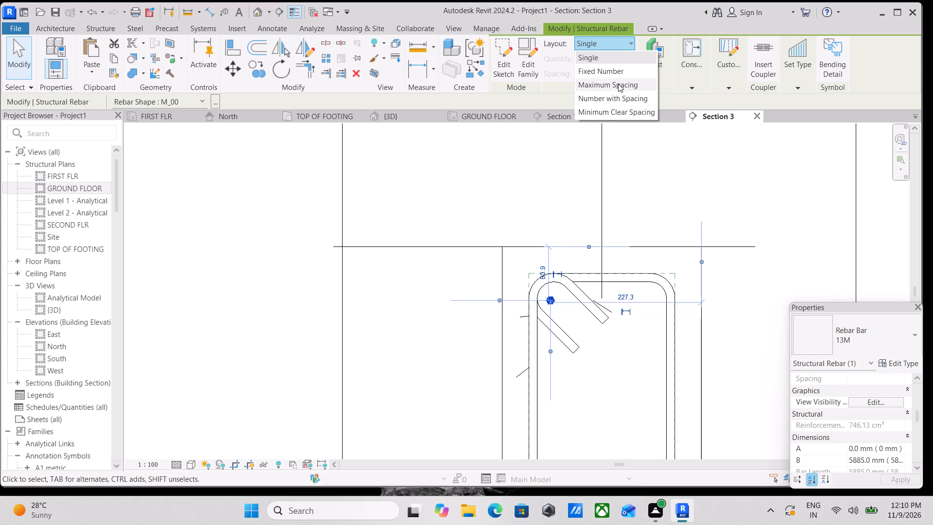
pyautogui.click(621, 68)
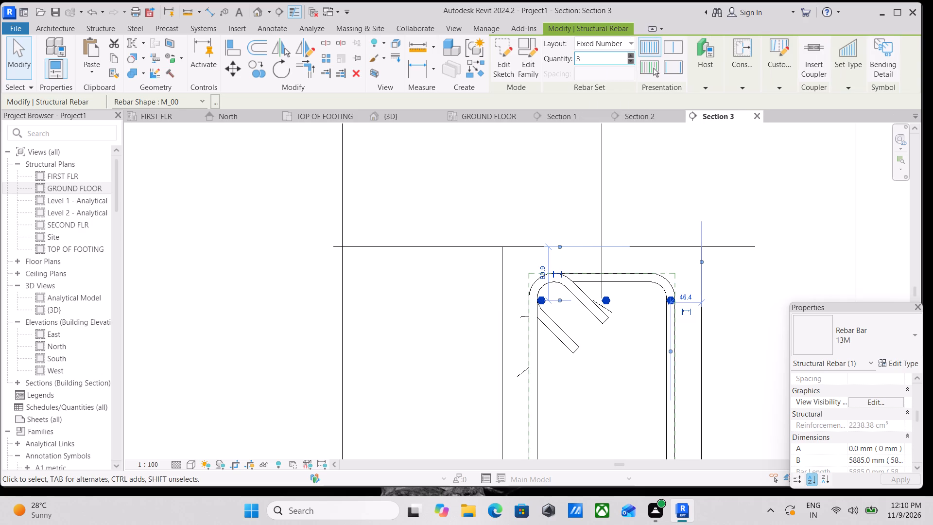
pyautogui.click(586, 58)
pyautogui.press('2')
pyautogui.press('Return')
pyautogui.scroll(-3, 584, 142)
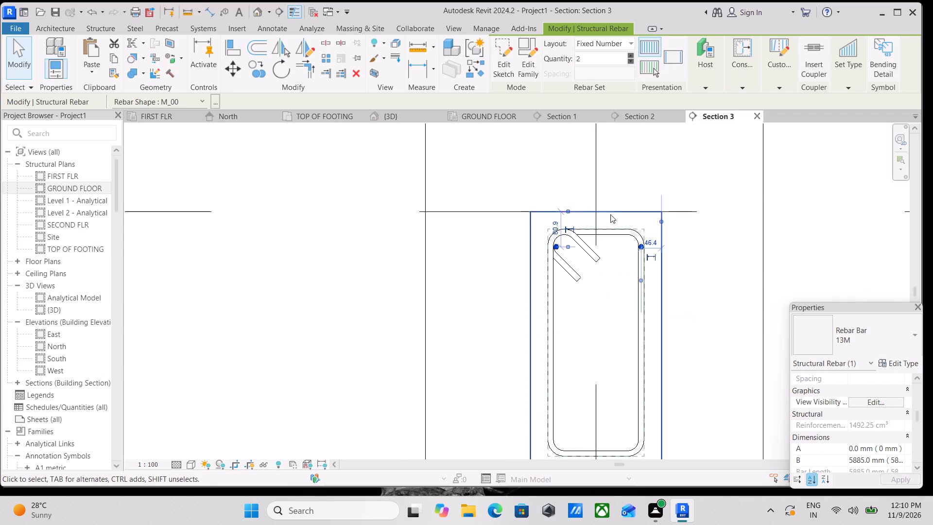
pyautogui.press('Escape')
# Move the set's bar opposite the hooked corner inward to about 72 mm from the beam's side.
pyautogui.scroll(3, 615, 258)
pyautogui.scroll(3, 658, 233)
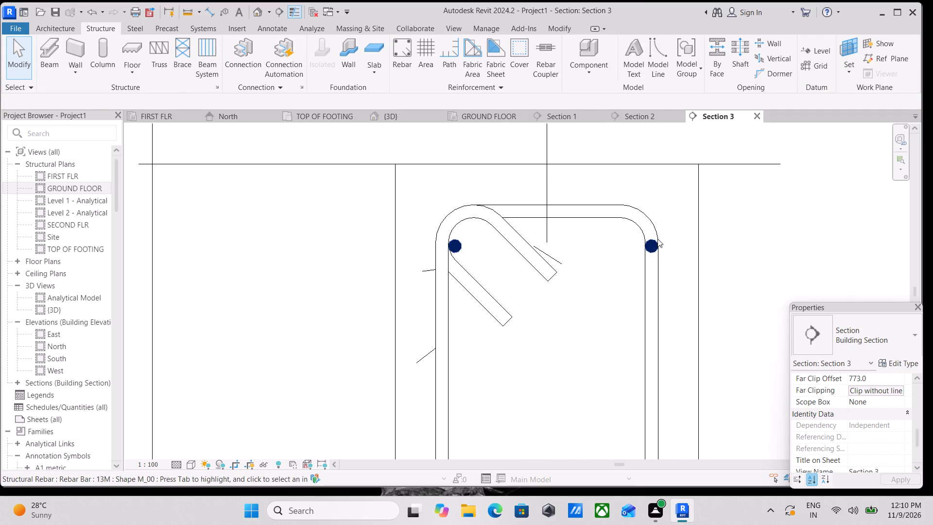
pyautogui.click(651, 245)
pyautogui.scroll(-2, 653, 245)
pyautogui.moveTo(653, 245); pyautogui.dragTo(666, 286, button='middle')
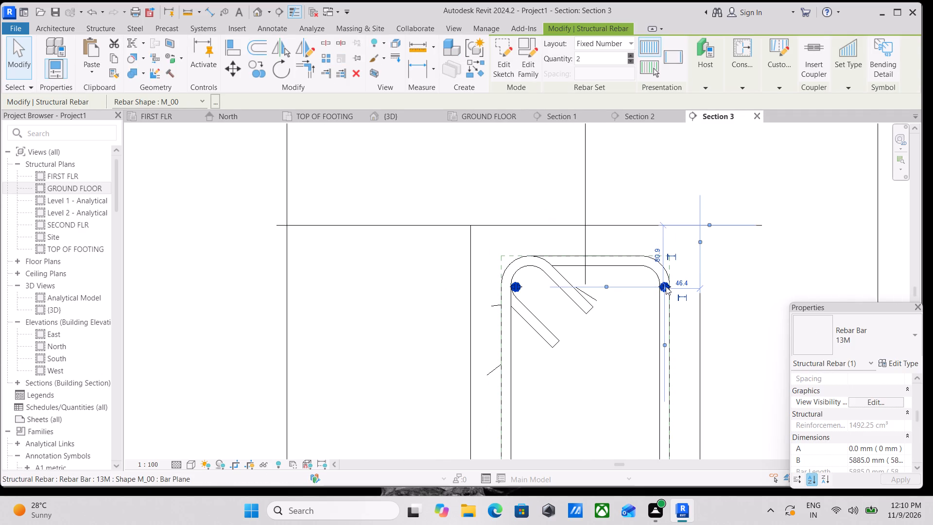
pyautogui.scroll(2, 657, 293)
pyautogui.moveTo(662, 284); pyautogui.dragTo(657, 284)
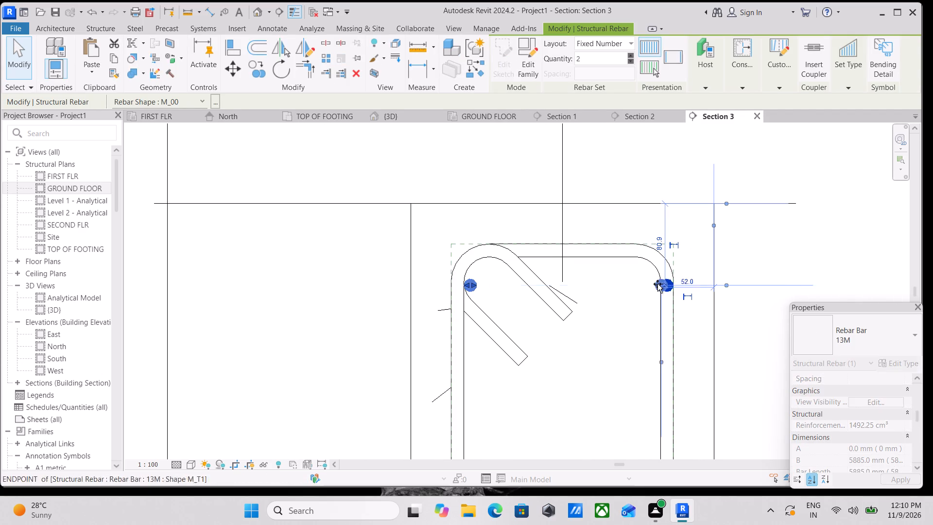
pyautogui.moveTo(657, 284); pyautogui.dragTo(641, 284)
# Move the set's other bar inward from the stirrup leg, centring it within the hooked corner's bend.
pyautogui.moveTo(611, 281); pyautogui.dragTo(709, 279, button='middle')
pyautogui.scroll(2, 565, 285)
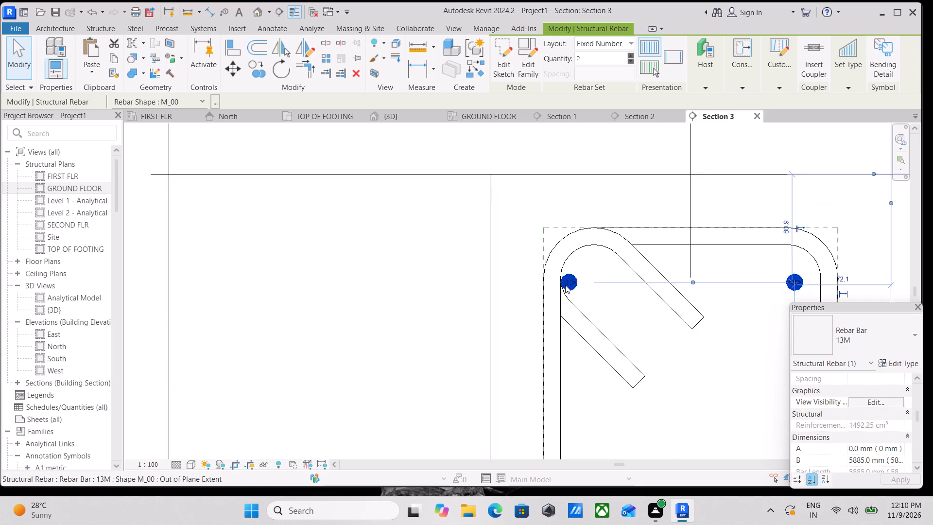
pyautogui.scroll(1, 565, 285)
pyautogui.press('Escape')
pyautogui.click(575, 278)
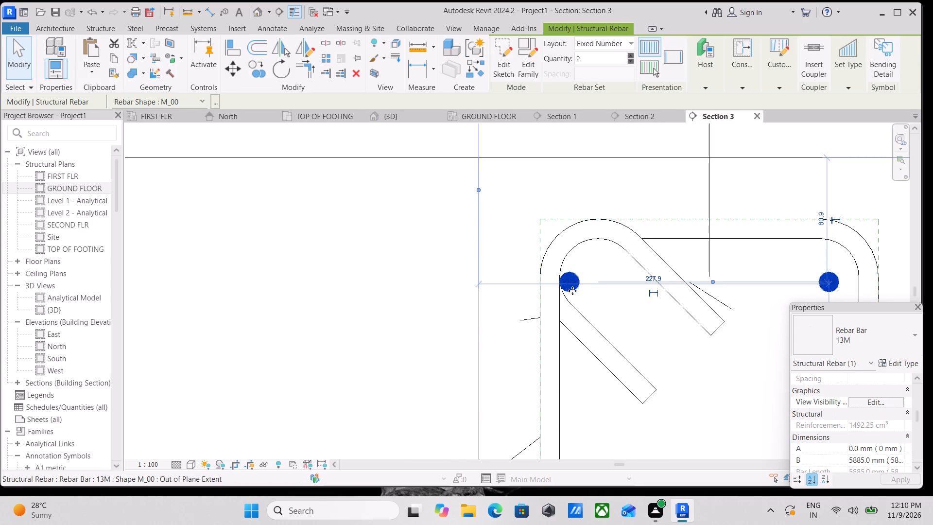
pyautogui.scroll(5, 571, 292)
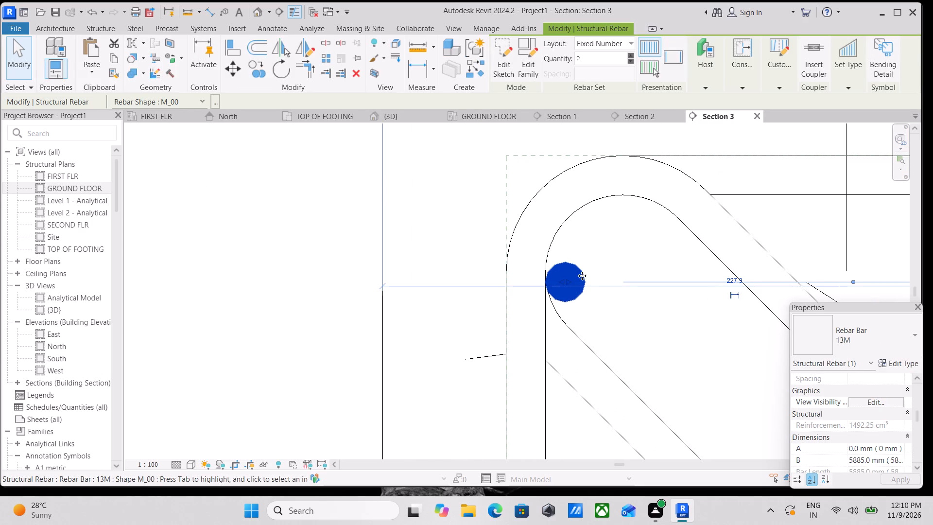
pyautogui.scroll(-3, 572, 266)
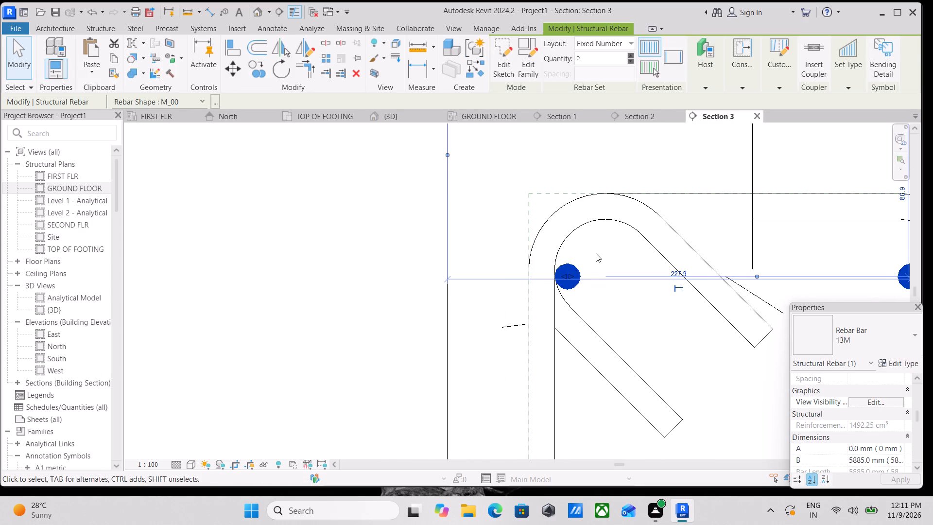
pyautogui.press('Escape')
pyautogui.press('Escape')
pyautogui.click(580, 282)
pyautogui.scroll(-2, 582, 280)
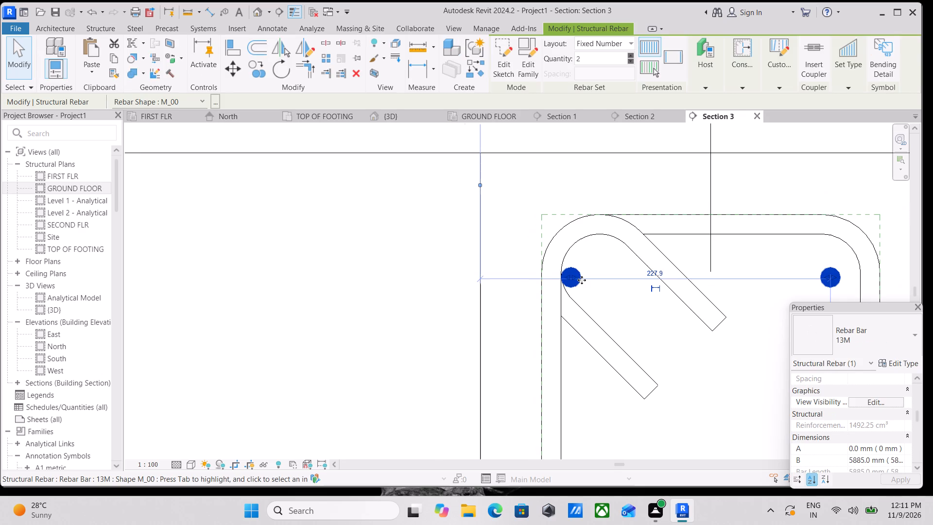
pyautogui.moveTo(579, 276); pyautogui.dragTo(584, 276)
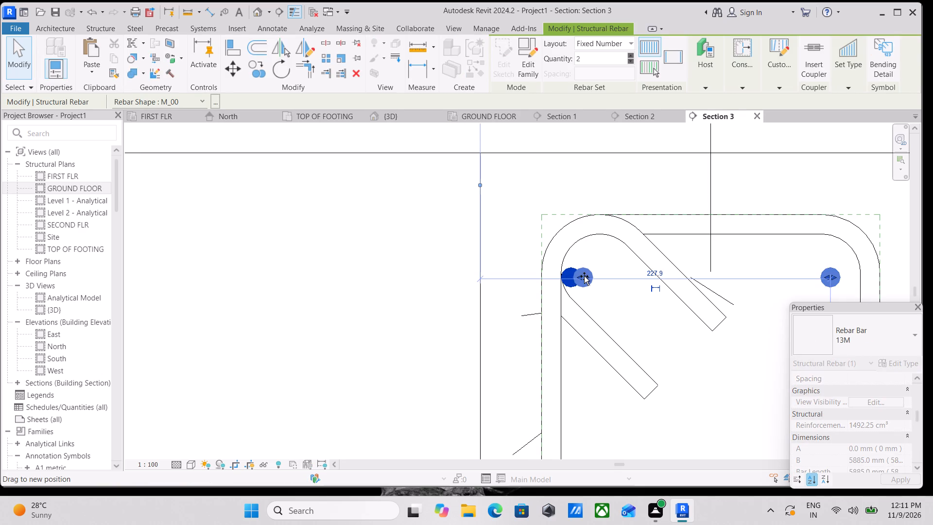
pyautogui.moveTo(584, 276); pyautogui.dragTo(600, 275)
pyautogui.scroll(-3, 611, 268)
pyautogui.middleClick(611, 268)
pyautogui.press('Escape')
pyautogui.moveTo(637, 264); pyautogui.dragTo(631, 267, button='middle')
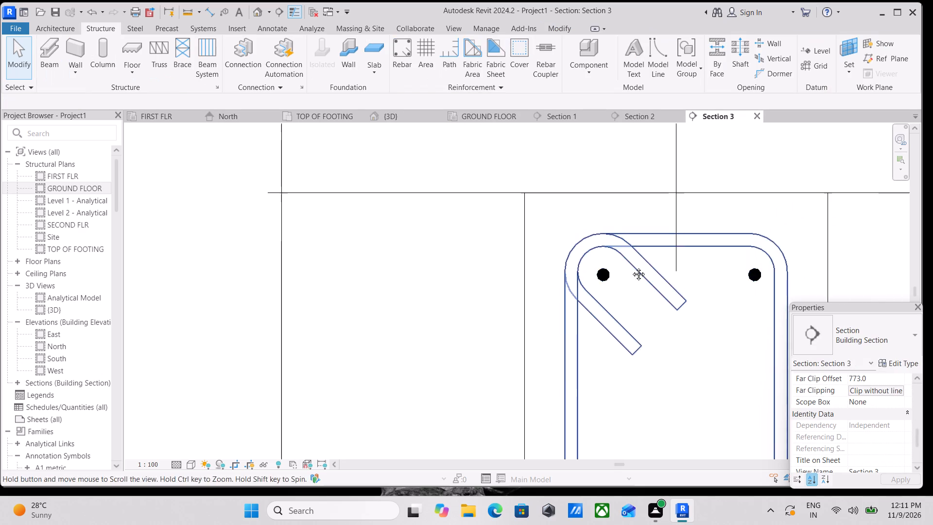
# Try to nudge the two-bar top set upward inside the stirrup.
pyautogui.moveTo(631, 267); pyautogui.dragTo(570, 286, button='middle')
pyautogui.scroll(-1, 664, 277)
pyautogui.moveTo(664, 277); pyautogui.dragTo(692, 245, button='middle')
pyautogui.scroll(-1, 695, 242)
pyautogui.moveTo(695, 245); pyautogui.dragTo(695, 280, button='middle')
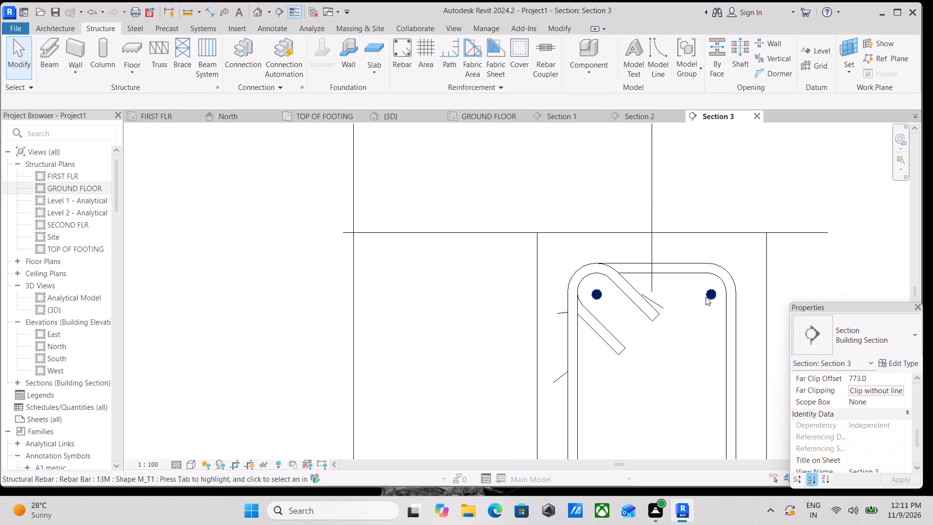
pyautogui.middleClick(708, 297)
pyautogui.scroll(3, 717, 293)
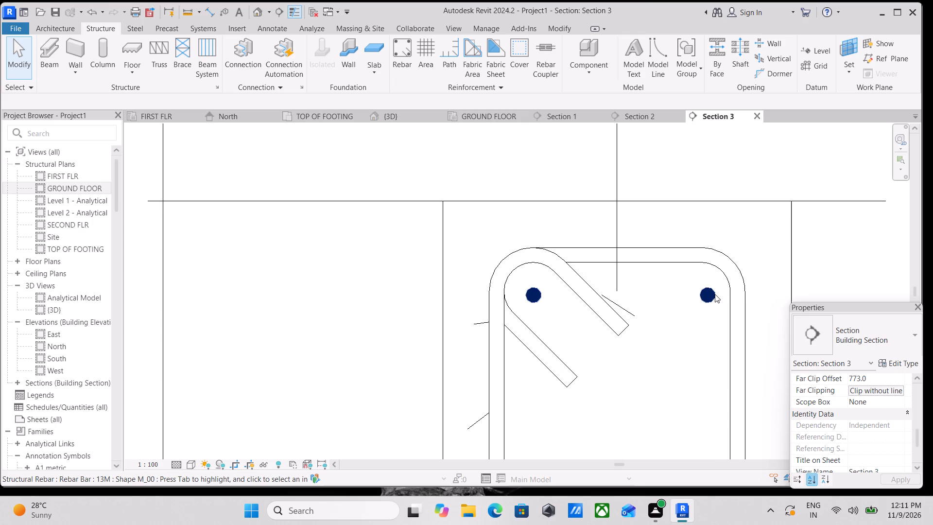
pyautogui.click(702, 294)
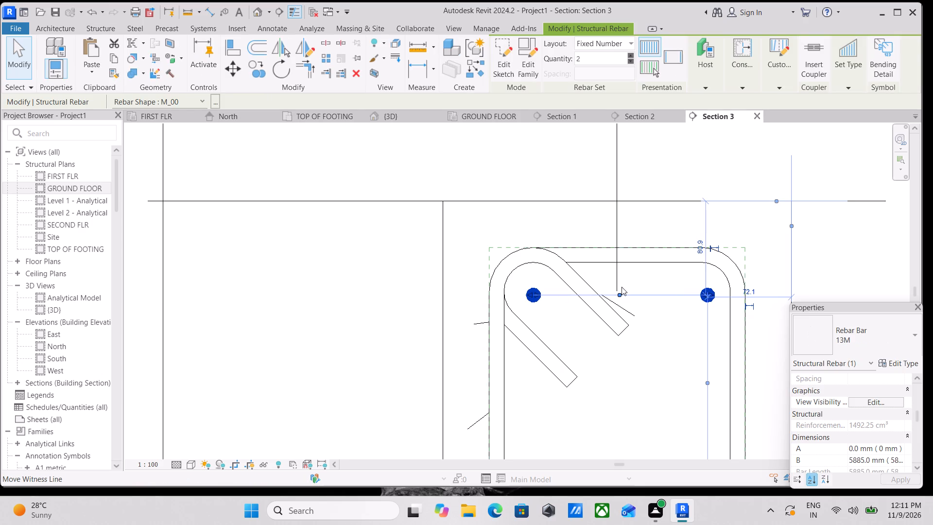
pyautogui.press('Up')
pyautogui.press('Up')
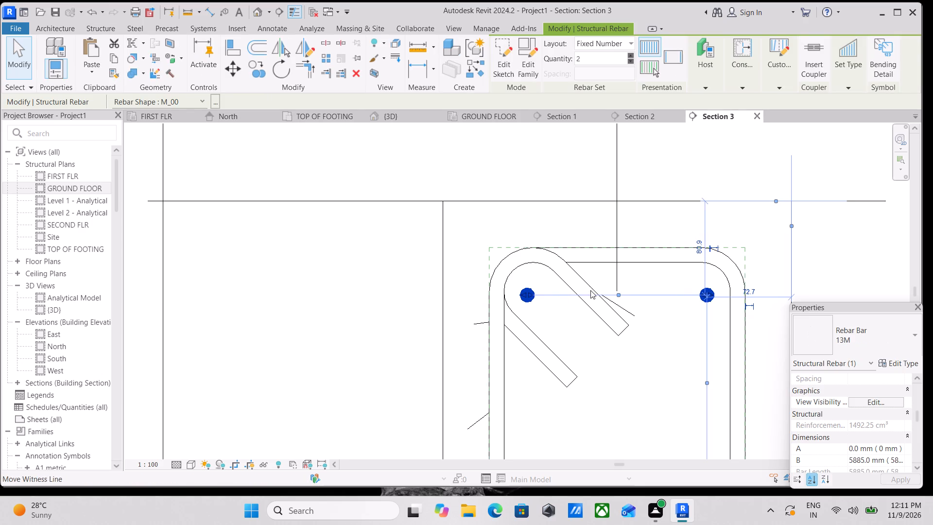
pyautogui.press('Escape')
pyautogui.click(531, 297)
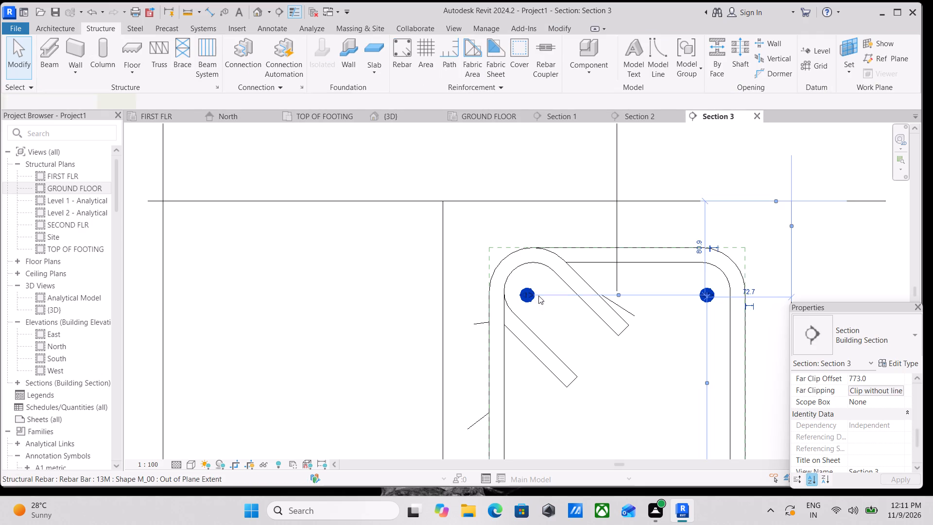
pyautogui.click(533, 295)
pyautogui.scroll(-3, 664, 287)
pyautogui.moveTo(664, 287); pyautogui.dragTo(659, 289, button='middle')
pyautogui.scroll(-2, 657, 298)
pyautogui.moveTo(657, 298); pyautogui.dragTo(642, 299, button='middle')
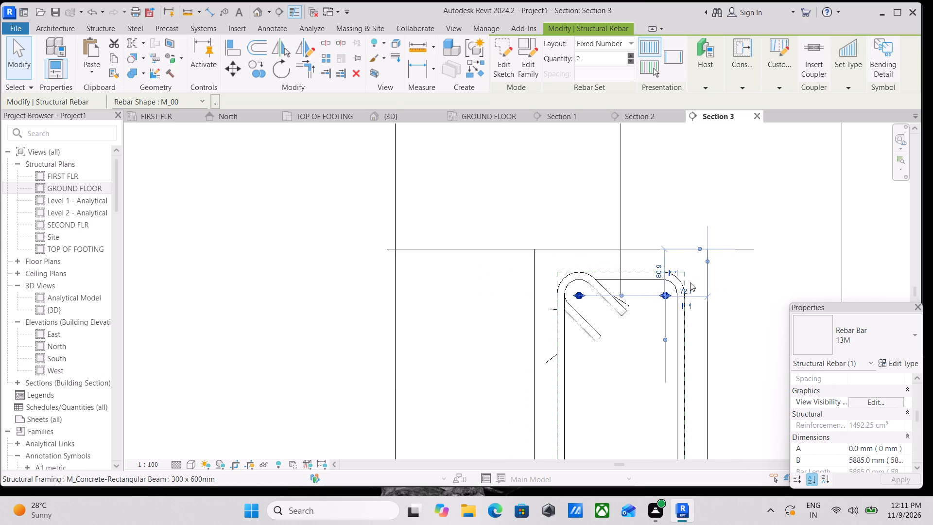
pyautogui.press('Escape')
# Set the two-bar top set to show unobscured in the {3D} view.
pyautogui.click(578, 296)
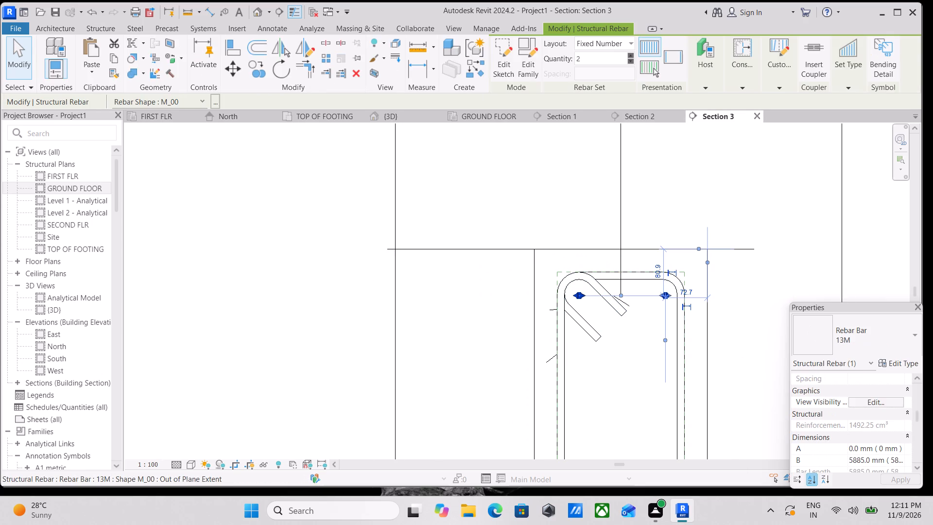
pyautogui.scroll(-1, 928, 444)
pyautogui.click(889, 401)
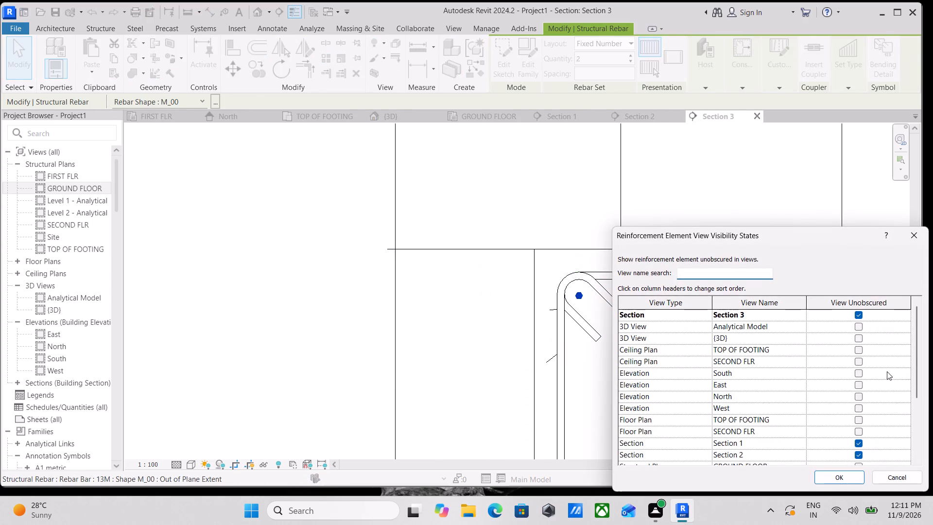
pyautogui.click(860, 337)
pyautogui.click(840, 478)
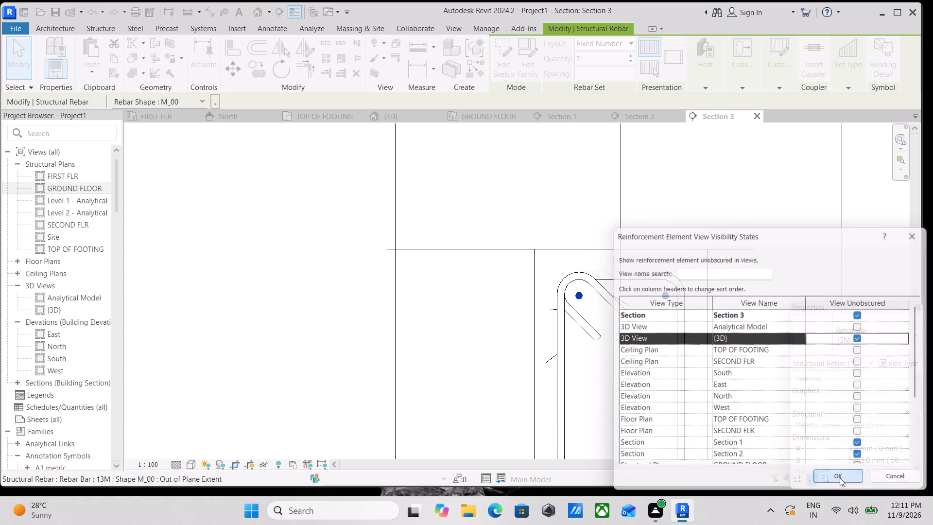
pyautogui.press('Escape')
pyautogui.scroll(3, 584, 295)
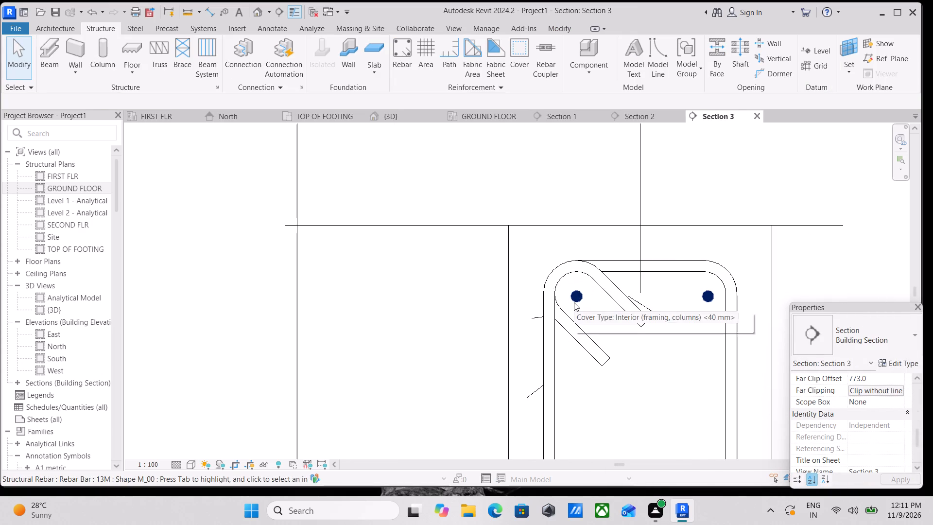
pyautogui.click(574, 302)
pyautogui.click(887, 406)
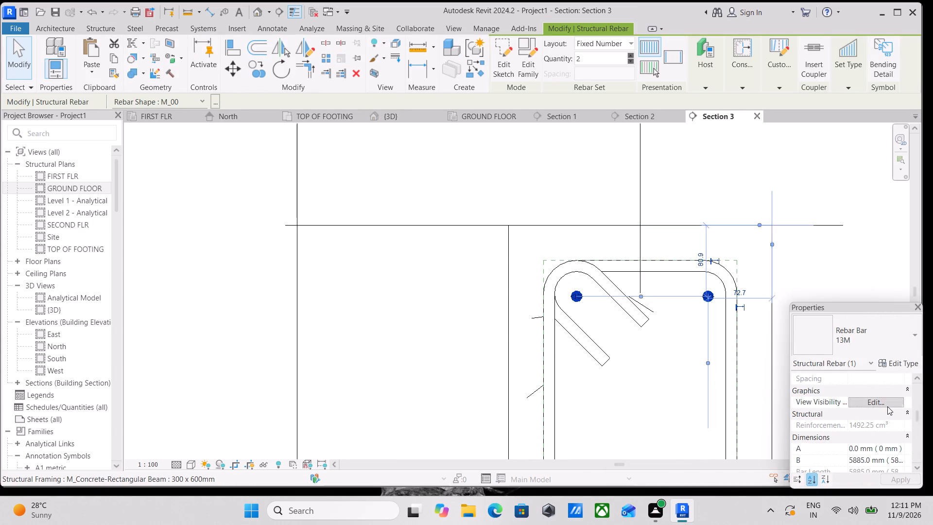
pyautogui.click(847, 476)
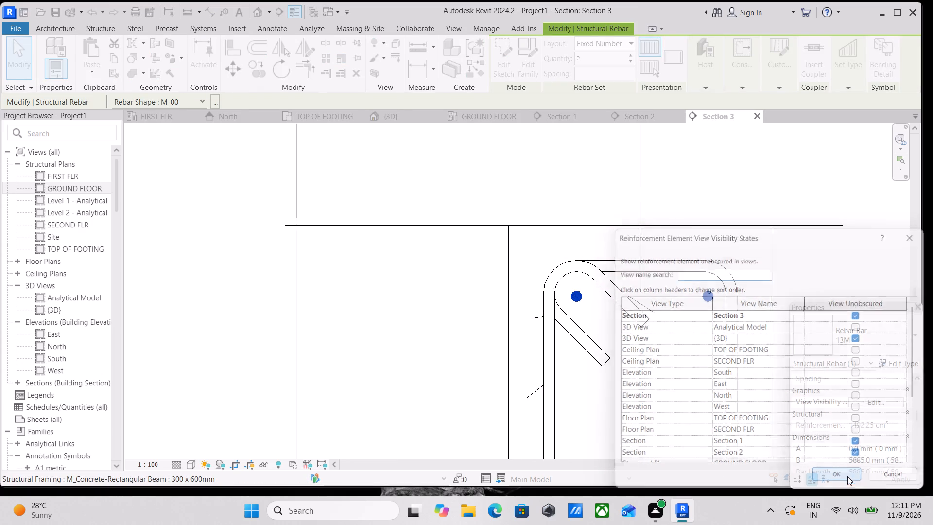
pyautogui.press('Escape')
# Copy the two-bar top set straight down about 110 mm within the stirrup, with Multiple enabled.
pyautogui.click(581, 300)
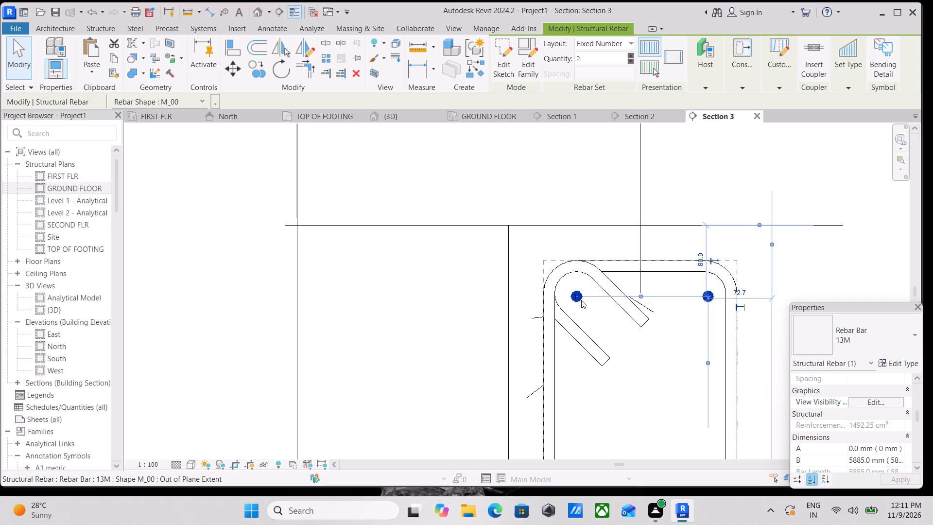
pyautogui.write('CO')
pyautogui.scroll(4, 577, 292)
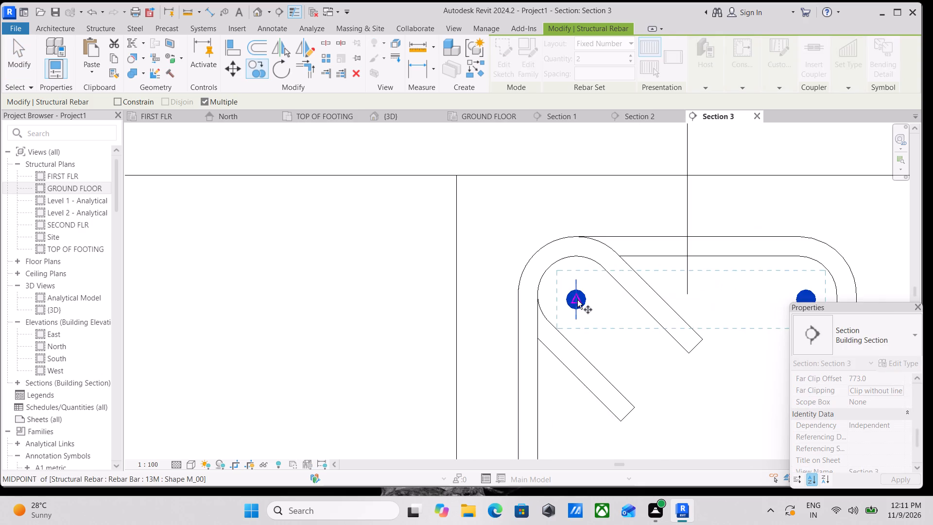
pyautogui.scroll(3, 577, 300)
pyautogui.click(577, 300)
pyautogui.moveTo(575, 368); pyautogui.dragTo(574, 229, button='middle')
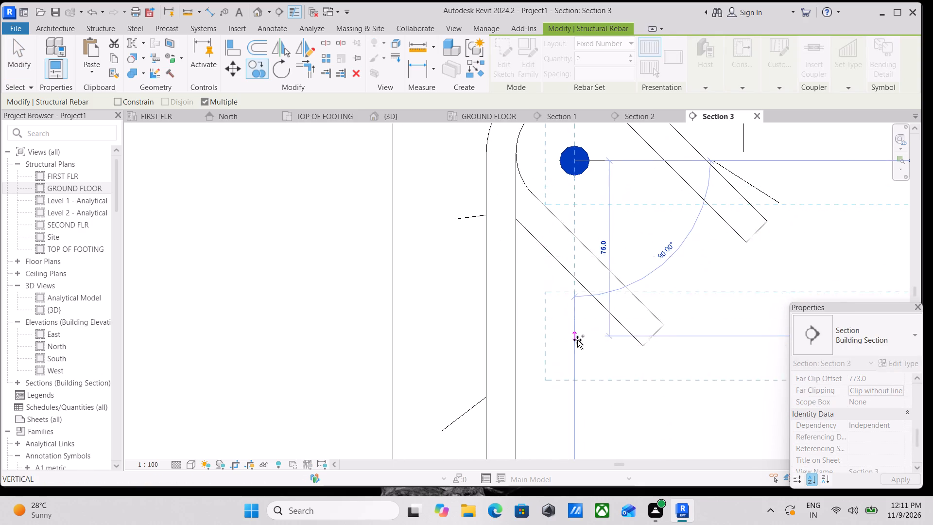
pyautogui.scroll(-4, 577, 340)
pyautogui.moveTo(577, 340); pyautogui.dragTo(576, 245, button='middle')
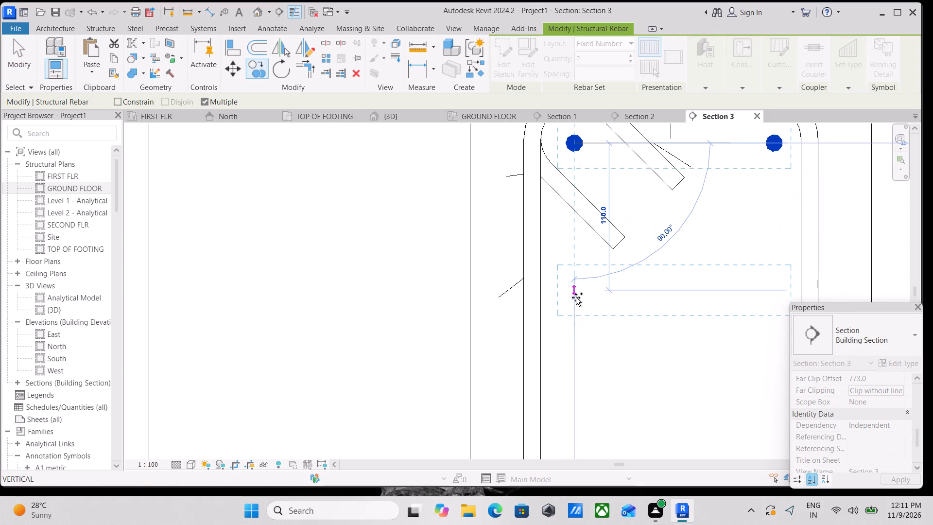
pyautogui.click(575, 297)
pyautogui.scroll(-2, 575, 297)
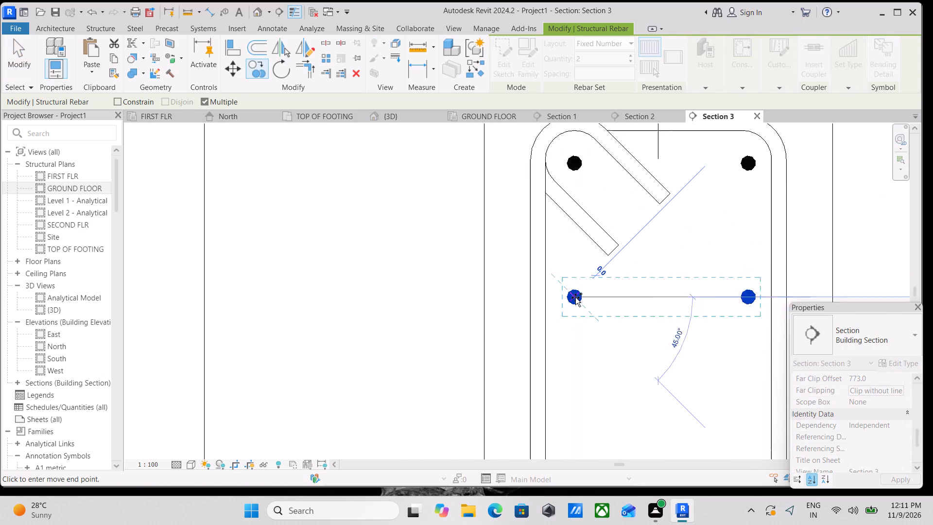
# Place two more copies of the two-bar set straight down, forming a third row and a bottom row within the stirrup.
pyautogui.scroll(-1, 575, 297)
pyautogui.moveTo(575, 297); pyautogui.dragTo(575, 254, button='middle')
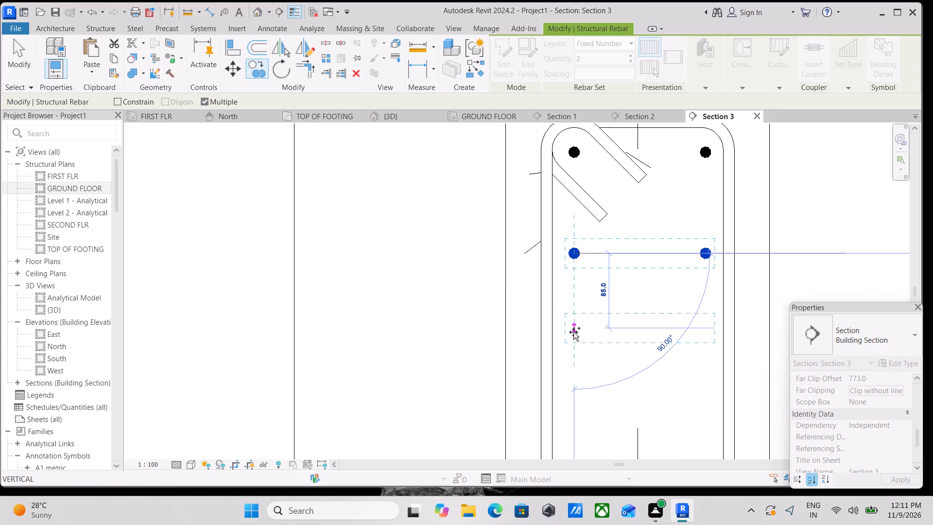
pyautogui.click(573, 342)
pyautogui.scroll(-3, 573, 342)
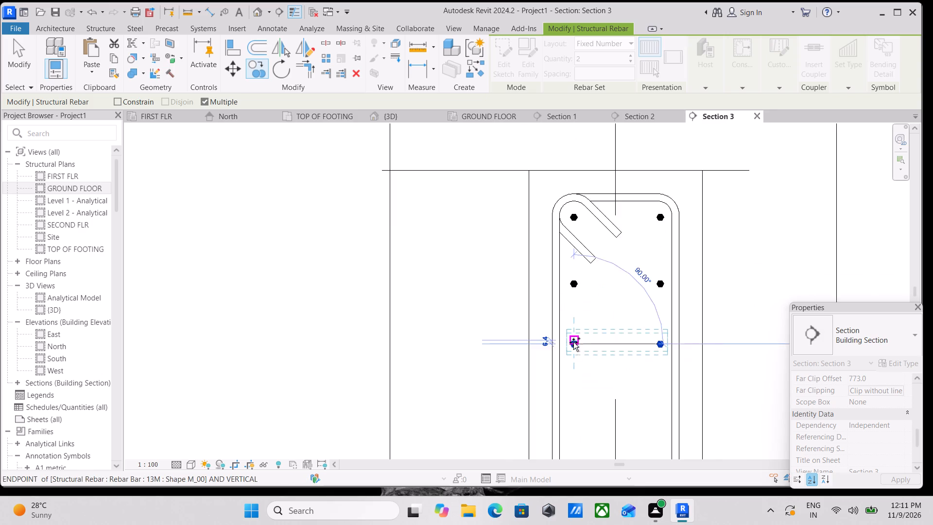
pyautogui.moveTo(573, 342); pyautogui.dragTo(569, 253, button='middle')
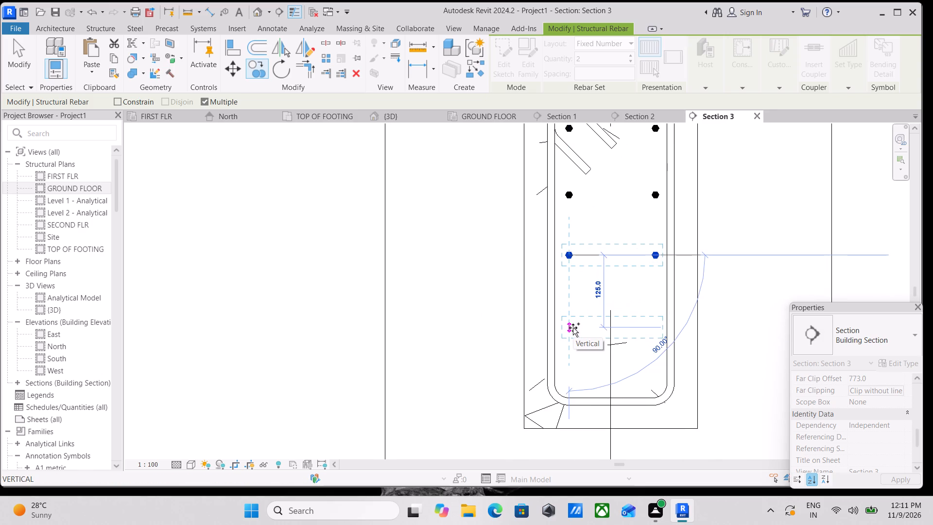
pyautogui.scroll(-2, 574, 319)
pyautogui.moveTo(574, 319); pyautogui.dragTo(561, 353, button='middle')
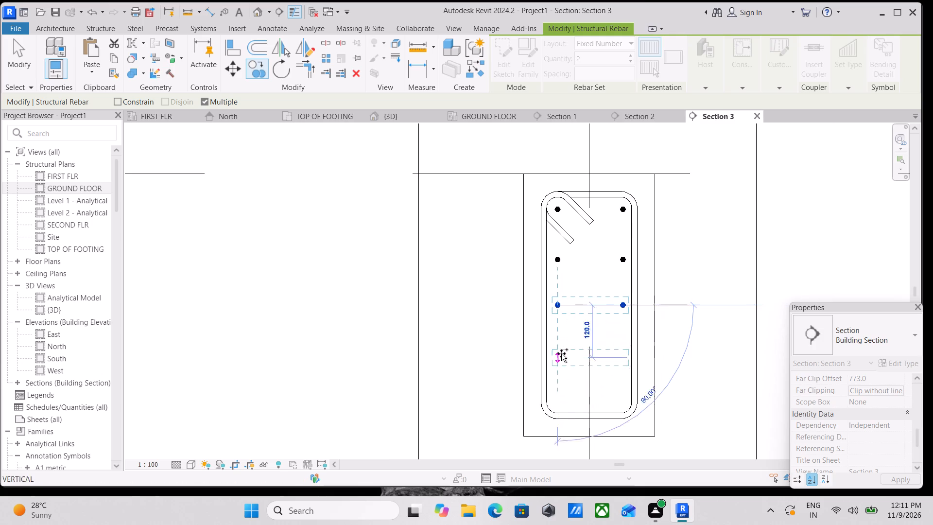
pyautogui.click(558, 376)
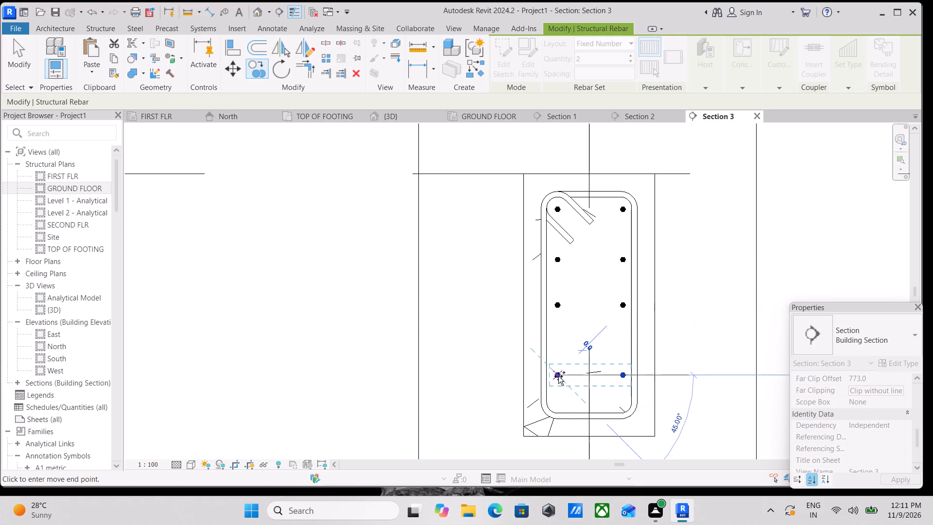
pyautogui.press('Escape')
pyautogui.press('Escape')
pyautogui.scroll(3, 571, 368)
pyautogui.press('Escape')
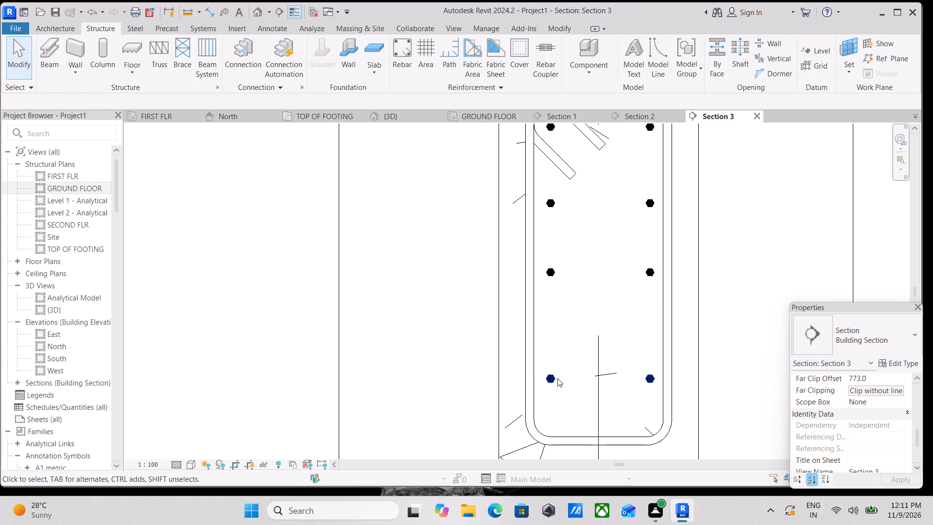
# Nudge the bottom two-bar set down towards the stirrup's lower corner bends.
pyautogui.click(549, 382)
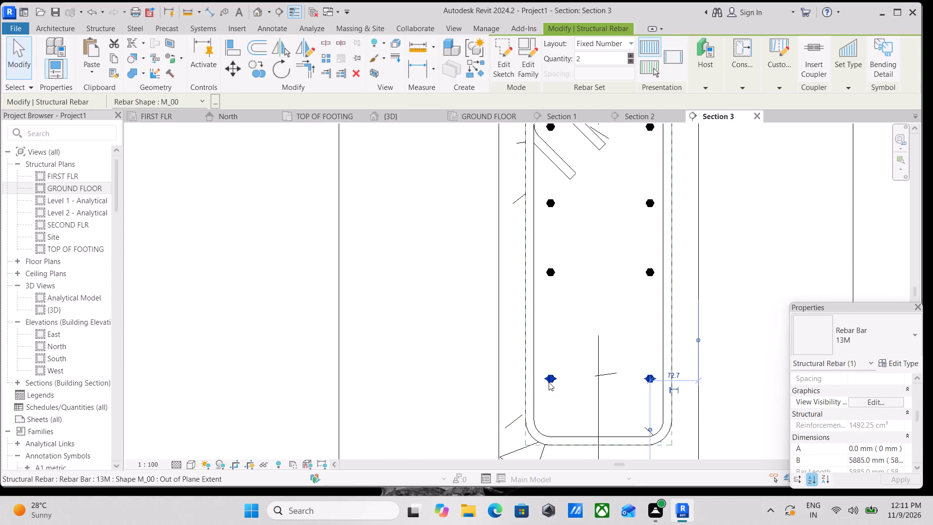
pyautogui.press('Down')
pyautogui.press('Down')
pyautogui.press('Down')
pyautogui.press('Down')
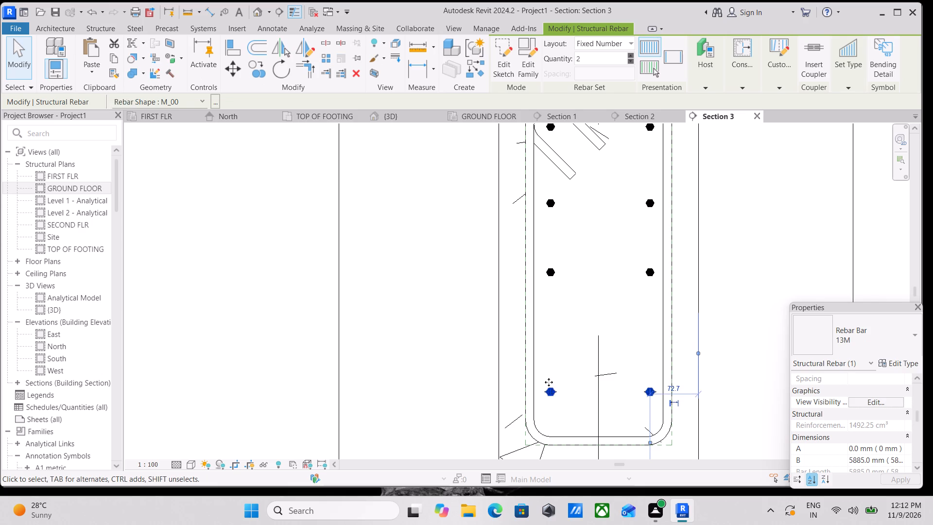
pyautogui.press('Down')
pyautogui.press('Down')
pyautogui.press('Down')
pyautogui.press('Down')
pyautogui.press('Down')
pyautogui.press('Down')
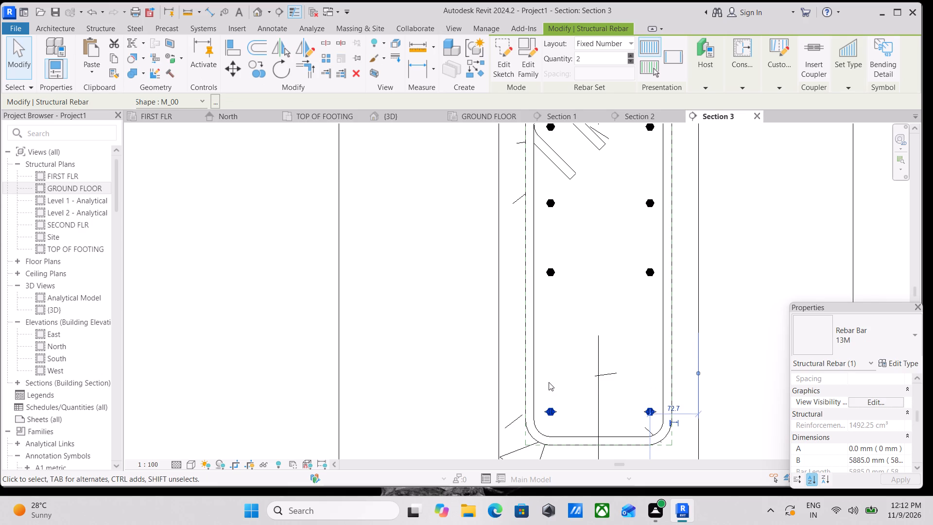
pyautogui.press('Down')
pyautogui.press('Down')
pyautogui.press('Down')
pyautogui.press('Down')
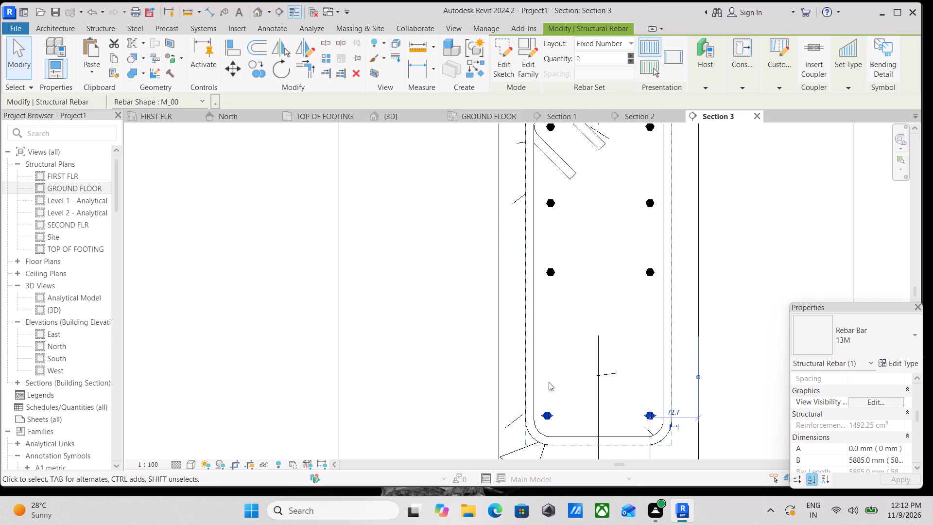
pyautogui.press('Escape')
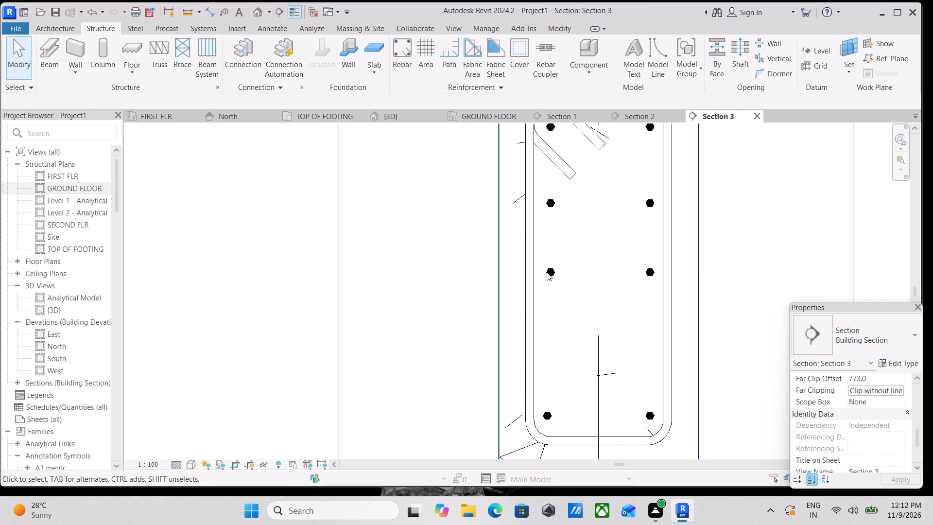
# Nudge the third-row two-bar set down to about midway between the second row and the bottom row.
pyautogui.click(550, 271)
pyautogui.press('Down')
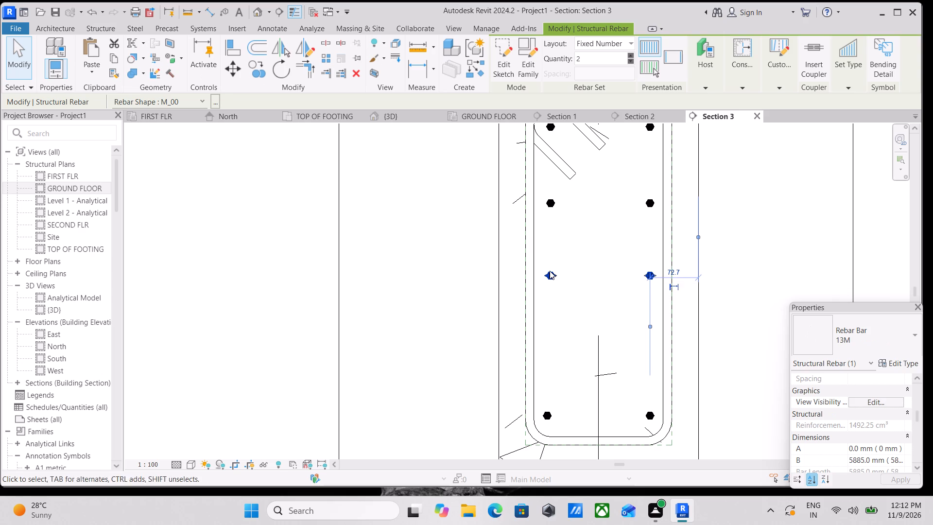
pyautogui.press('Down')
pyautogui.press('Down')
pyautogui.press('Down')
pyautogui.press('Down')
pyautogui.press('Down')
pyautogui.press('Down')
pyautogui.press('Down')
pyautogui.press('Down')
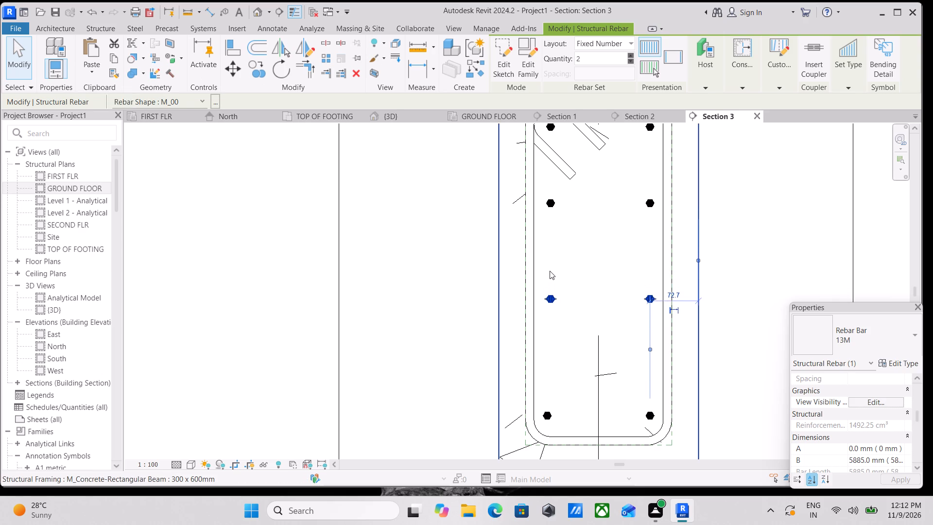
pyautogui.press('Down')
pyautogui.press('Down')
pyautogui.press('Down')
pyautogui.press('Down')
pyautogui.press('Down')
pyautogui.press('Down')
pyautogui.press('Down')
pyautogui.press('Down')
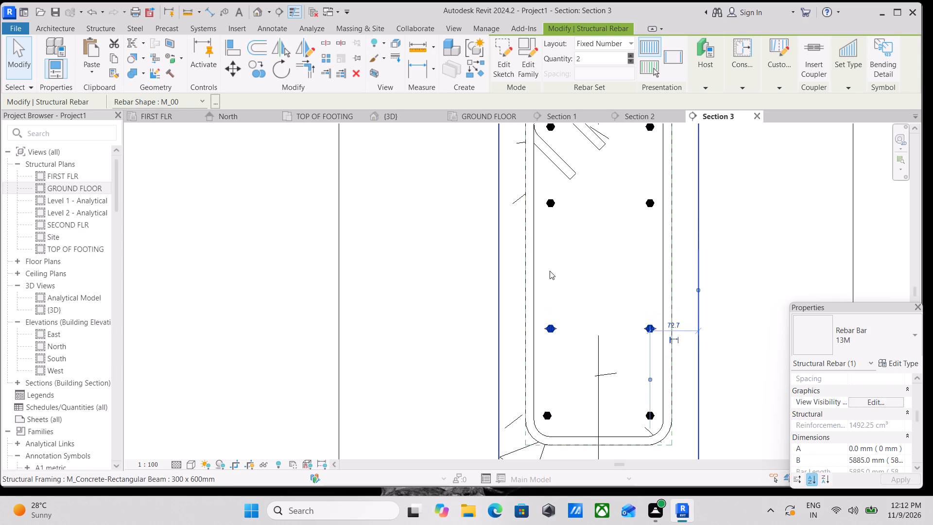
pyautogui.press('Down')
pyautogui.press('Down')
pyautogui.press('Down')
pyautogui.press('Down')
pyautogui.press('Down')
pyautogui.press('Down')
pyautogui.press('Down')
pyautogui.press('Down')
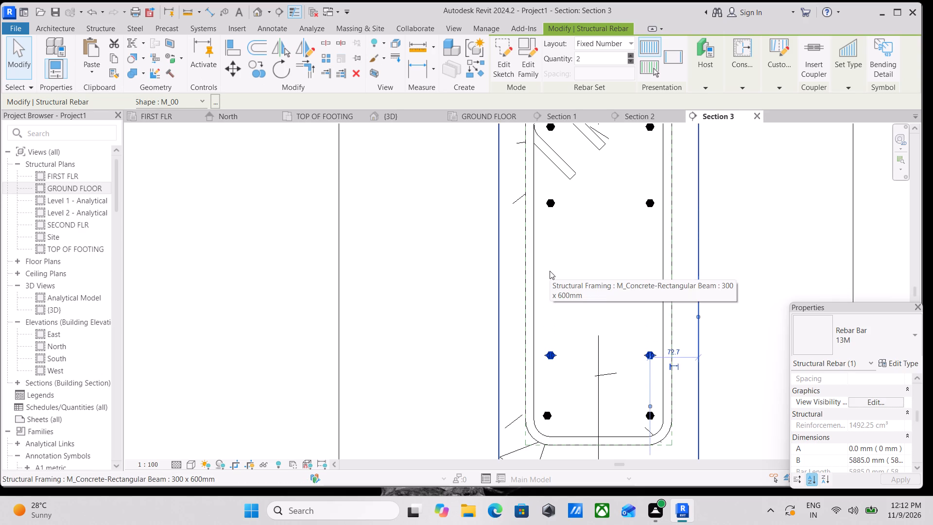
pyautogui.press('Down')
pyautogui.press('Up')
pyautogui.press('Up')
pyautogui.press('Up')
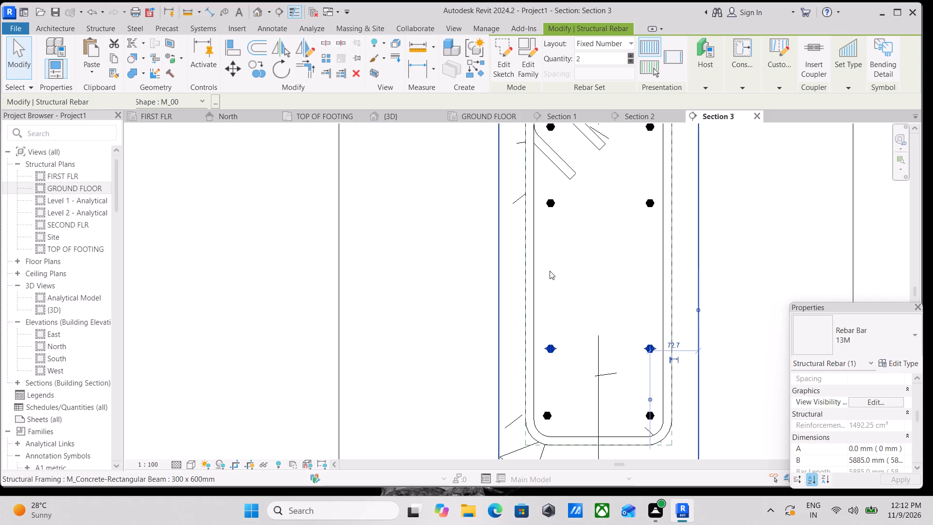
pyautogui.press('Up')
pyautogui.press('Up')
pyautogui.press('Up')
pyautogui.press('Up')
pyautogui.press('Up')
pyautogui.press('Up')
pyautogui.press('Up')
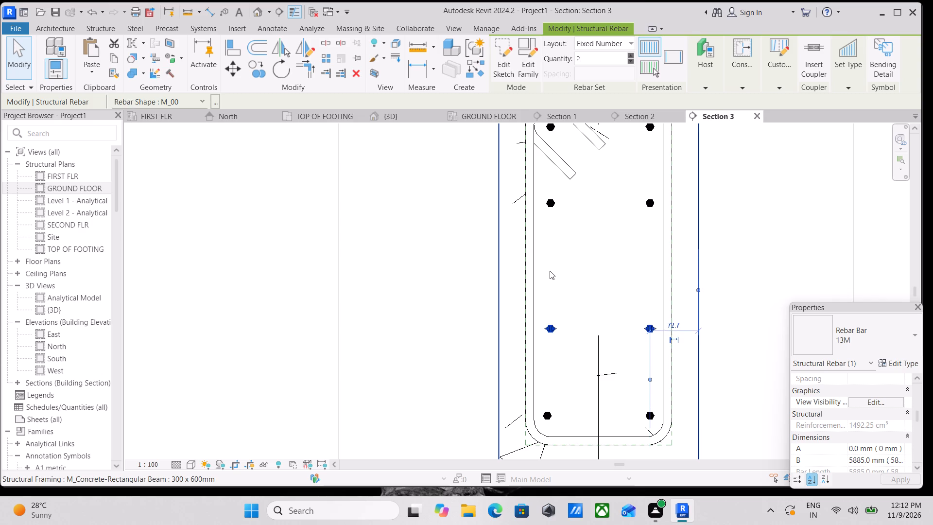
pyautogui.press('Up')
pyautogui.press('Up')
pyautogui.press('Up')
pyautogui.press('Up')
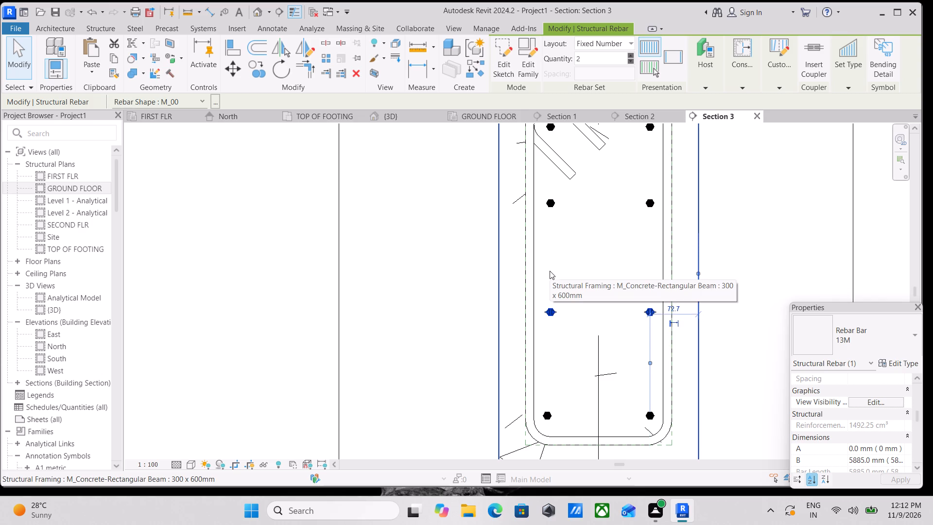
pyautogui.press('Escape')
# Nudge the second-row two-bar set slightly down to even out the row spacing.
pyautogui.click(554, 200)
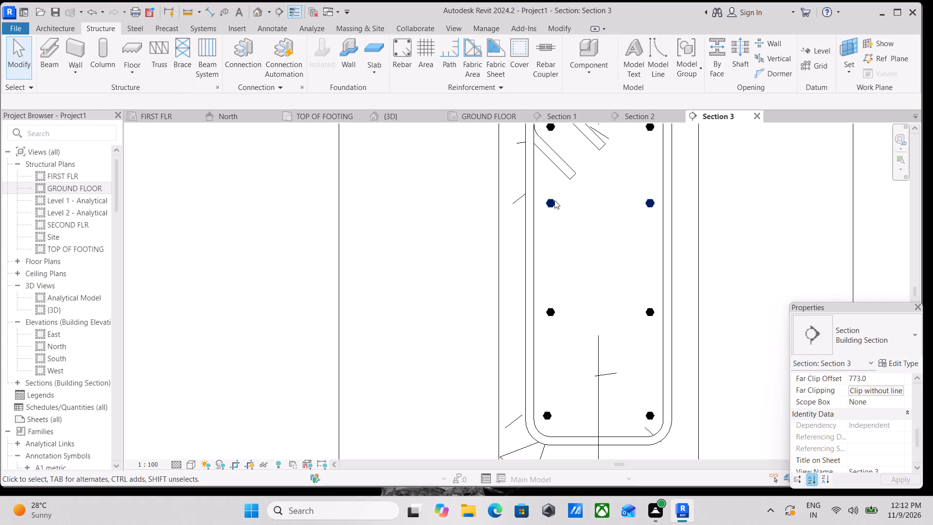
pyautogui.press('Down')
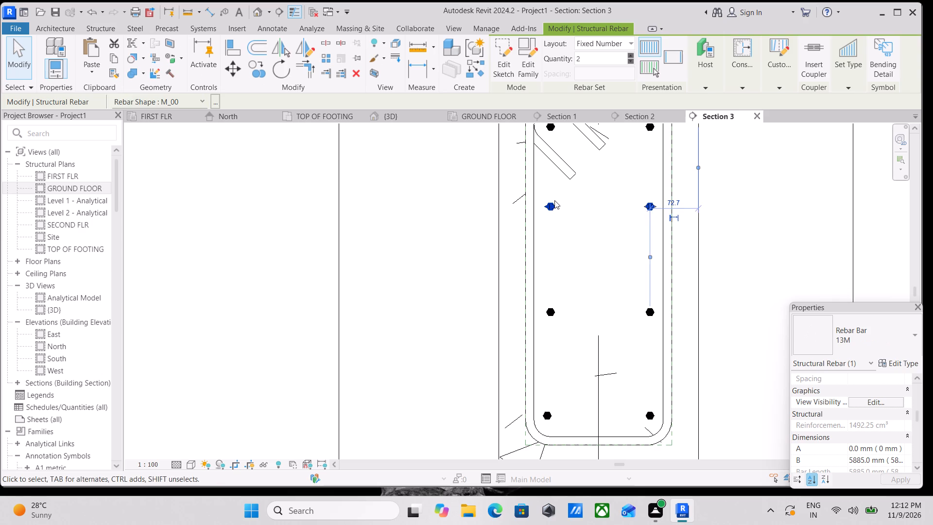
pyautogui.press('Down')
pyautogui.press('Down')
pyautogui.press('Escape')
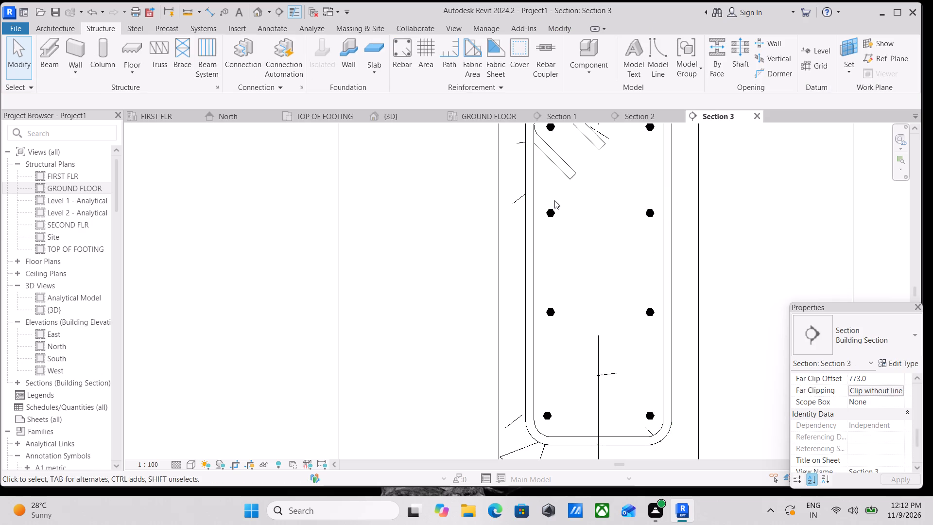
# Check the view visibility states of the second-row, third-row and bottom two-bar sets.
pyautogui.scroll(-5, 562, 194)
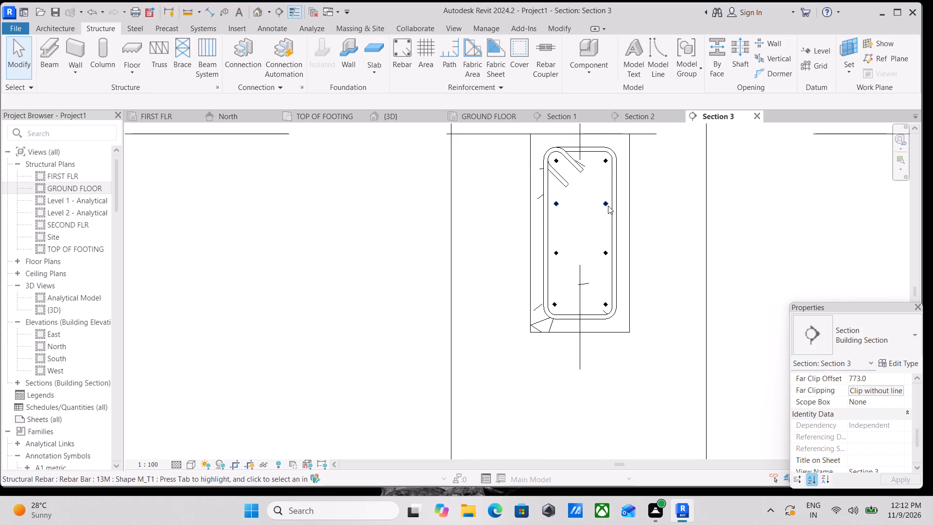
pyautogui.click(608, 206)
pyautogui.click(892, 402)
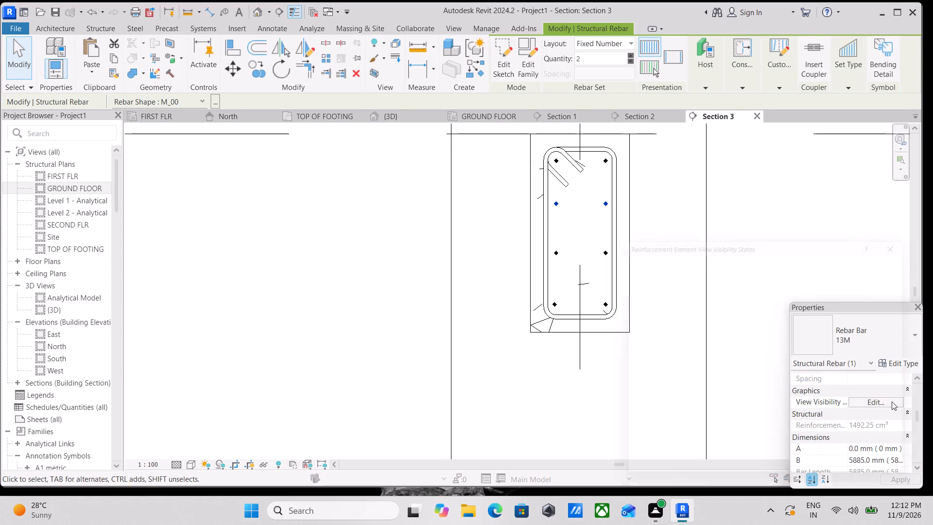
pyautogui.click(848, 474)
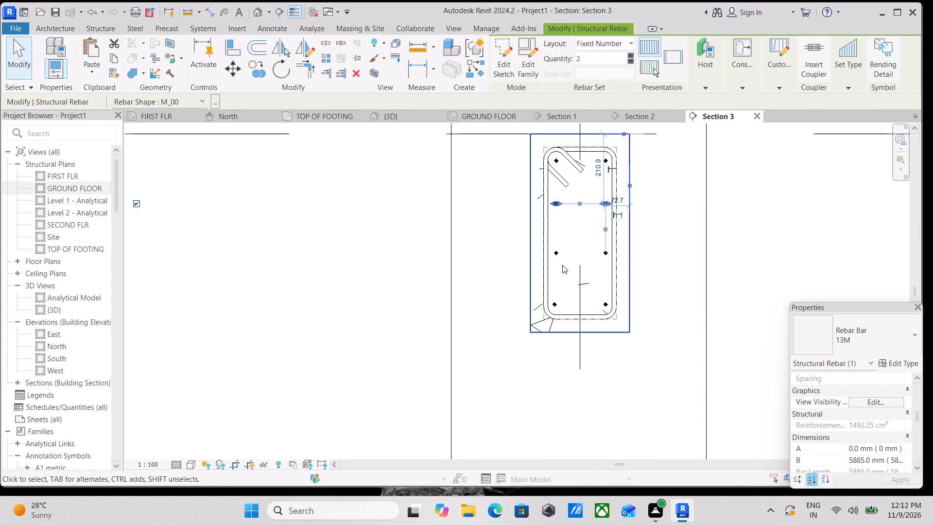
pyautogui.click(559, 250)
pyautogui.click(869, 402)
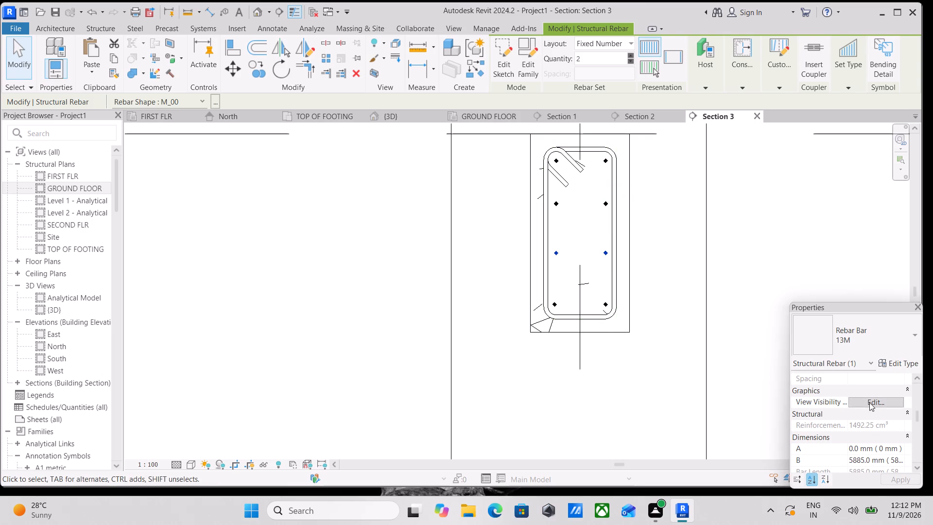
pyautogui.click(848, 474)
pyautogui.press('Escape')
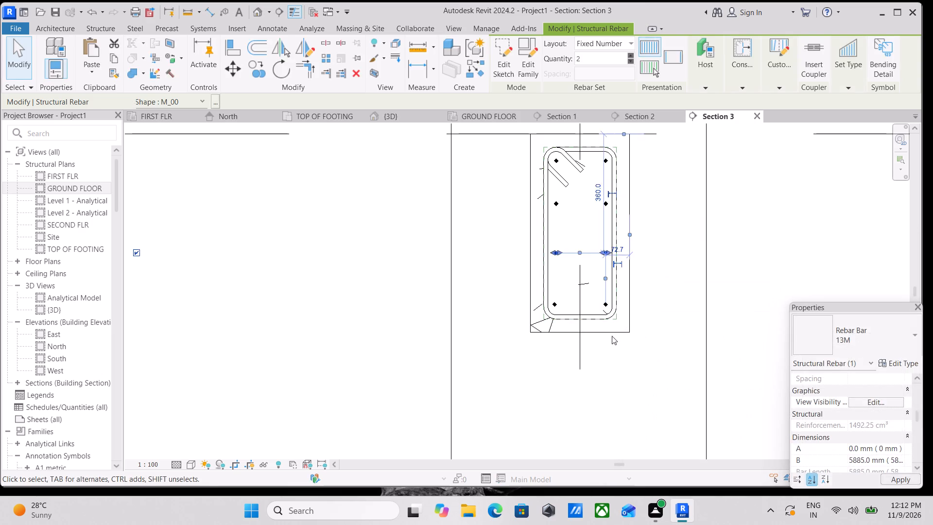
pyautogui.scroll(6, 553, 312)
pyautogui.click(554, 298)
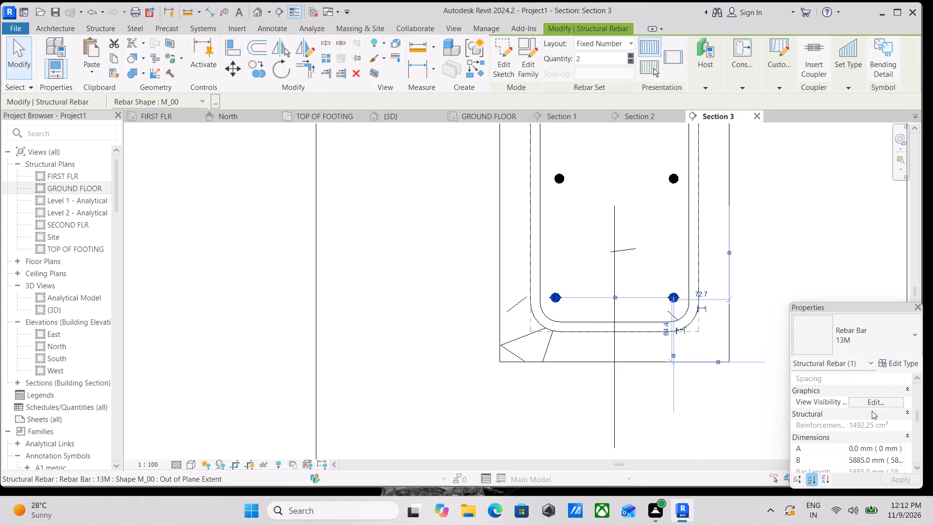
pyautogui.click(878, 401)
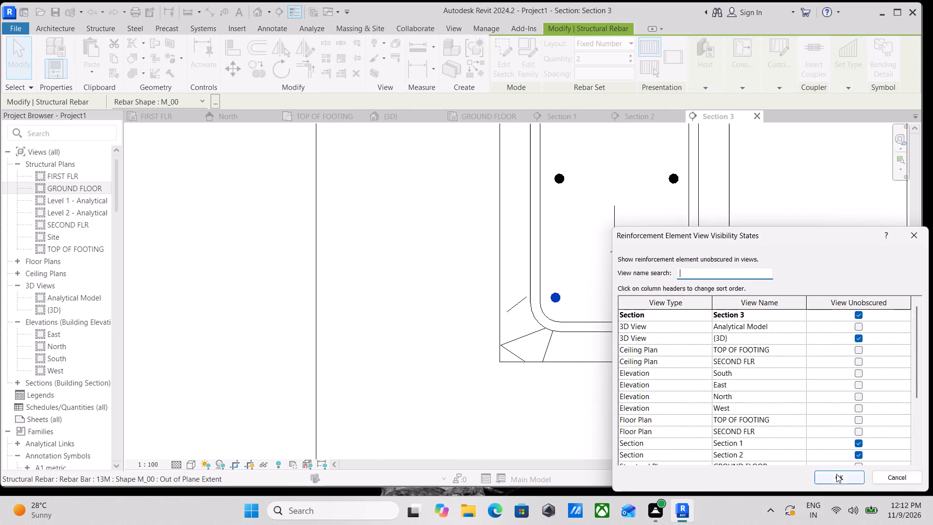
pyautogui.click(836, 474)
pyautogui.press('Escape')
pyautogui.scroll(-4, 642, 293)
pyautogui.moveTo(641, 293); pyautogui.dragTo(632, 314, button='middle')
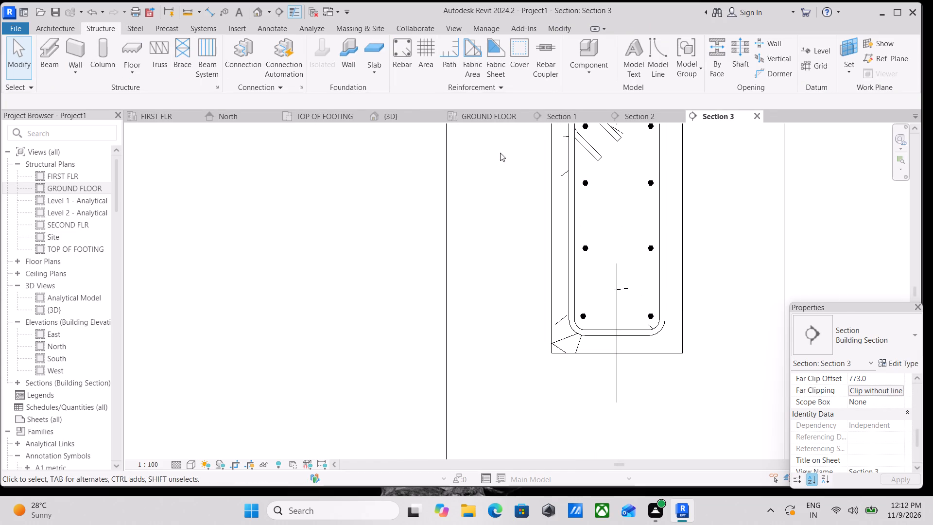
# Check the grid D beam in the {3D} view and the stirrup's view visibility states in Section 3.
pyautogui.click(379, 114)
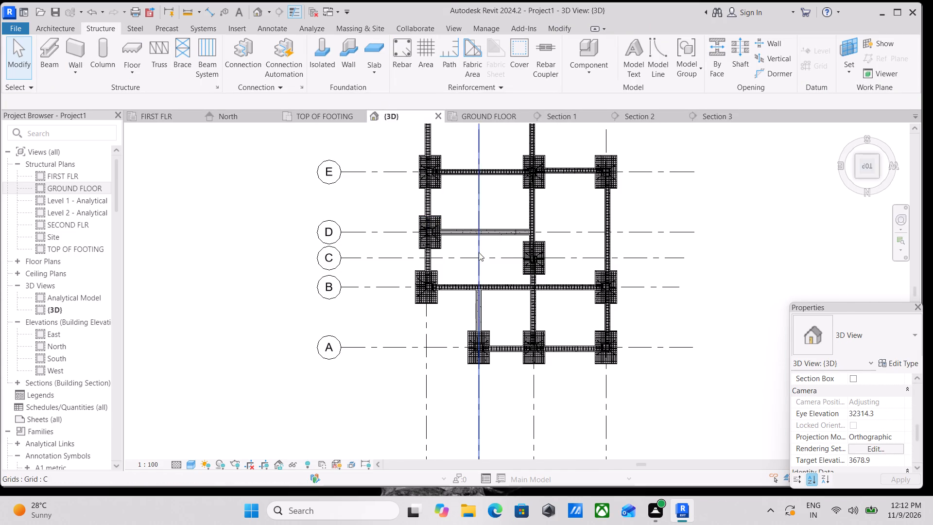
pyautogui.scroll(3, 477, 291)
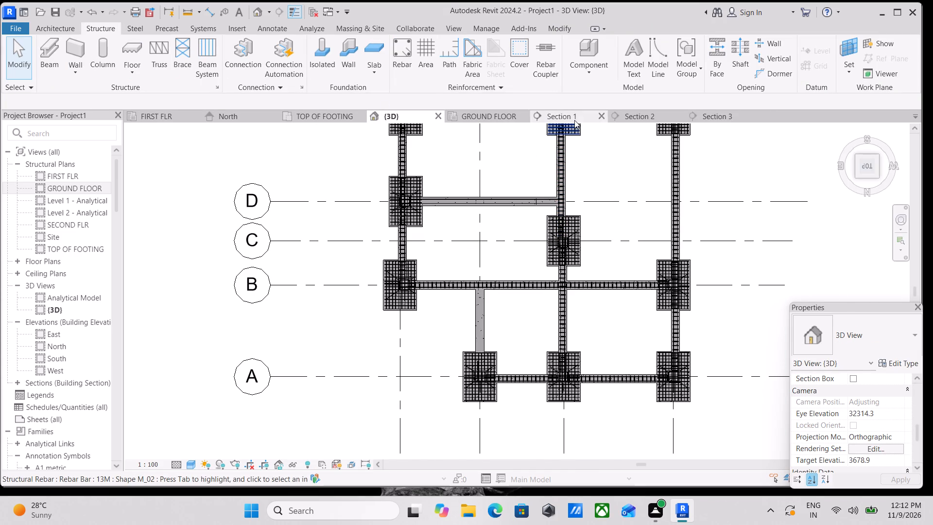
pyautogui.click(705, 117)
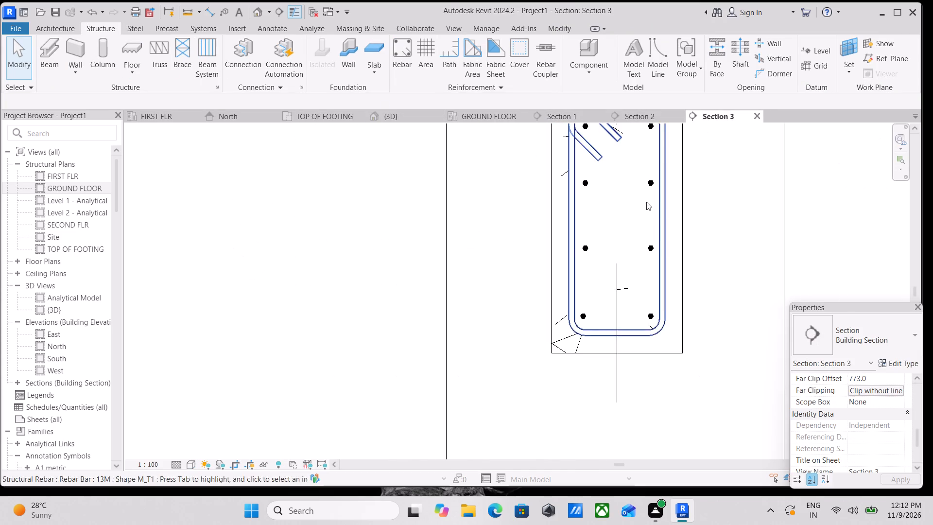
pyautogui.moveTo(639, 212); pyautogui.dragTo(616, 328, button='middle')
pyautogui.click(604, 226)
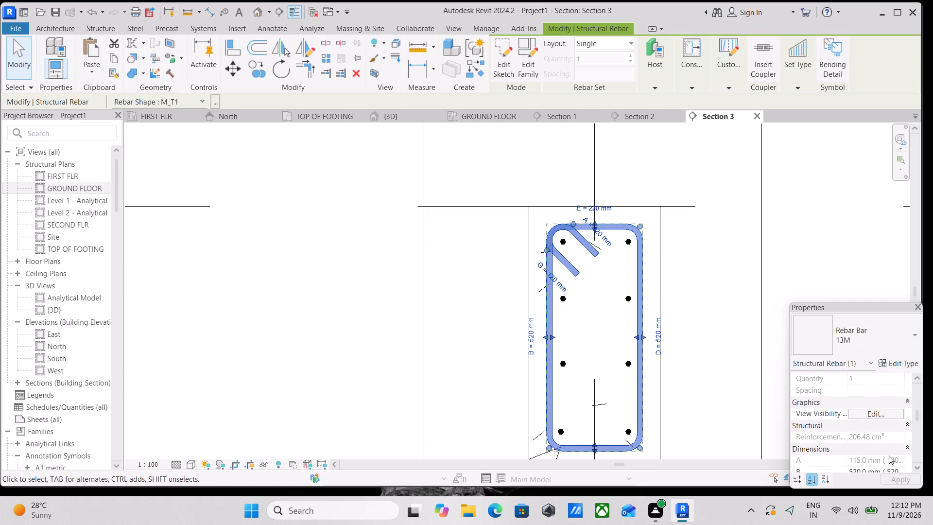
pyautogui.click(874, 416)
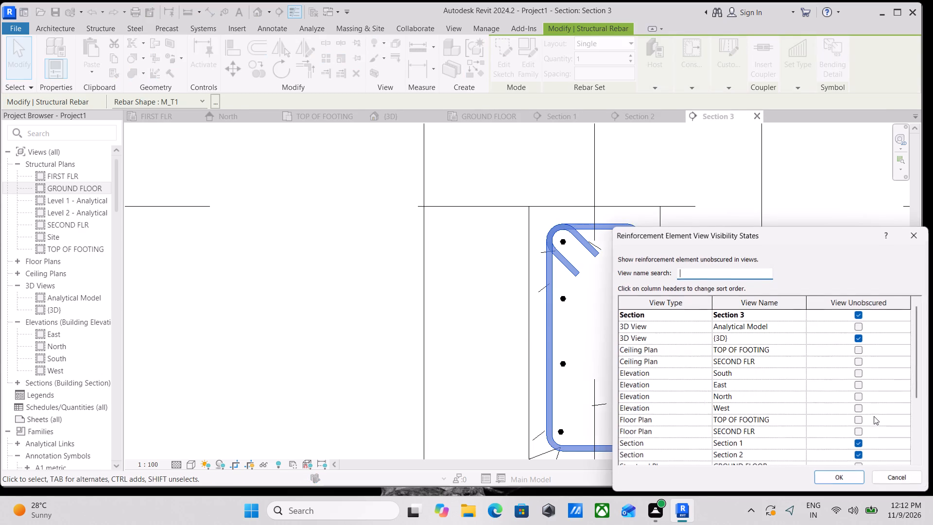
pyautogui.click(830, 483)
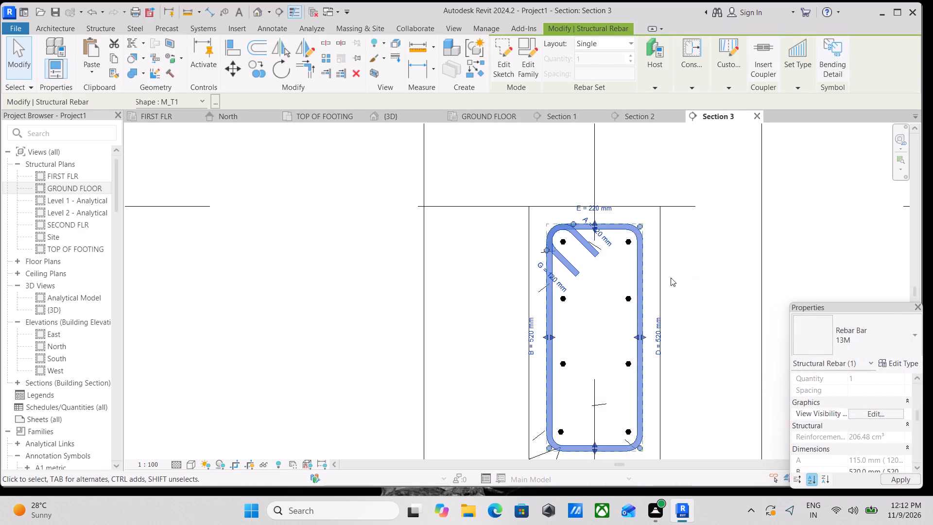
# Set the grid D beam's stirrup layout to Maximum Spacing at 150 mm in Section 3.
pyautogui.press('Escape')
pyautogui.scroll(-1, 633, 246)
pyautogui.moveTo(624, 253); pyautogui.dragTo(602, 278, button='middle')
pyautogui.click(605, 255)
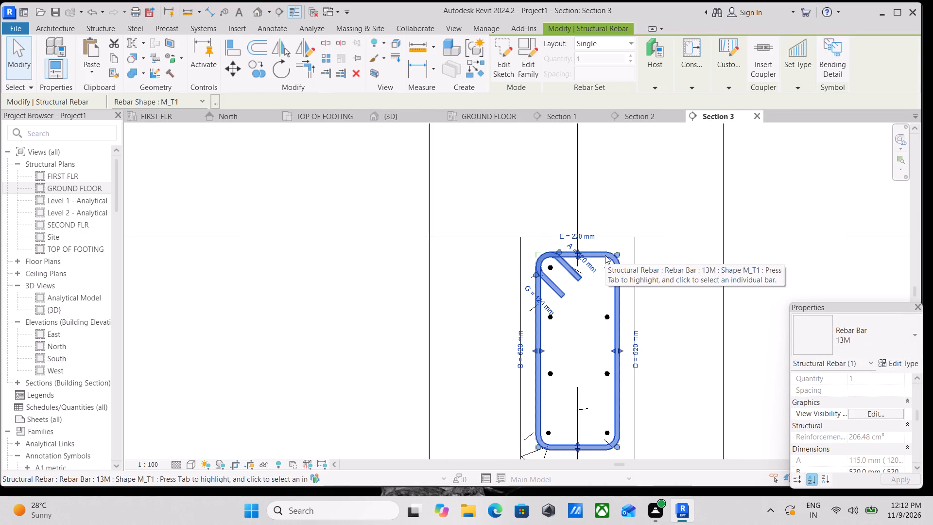
pyautogui.click(597, 48)
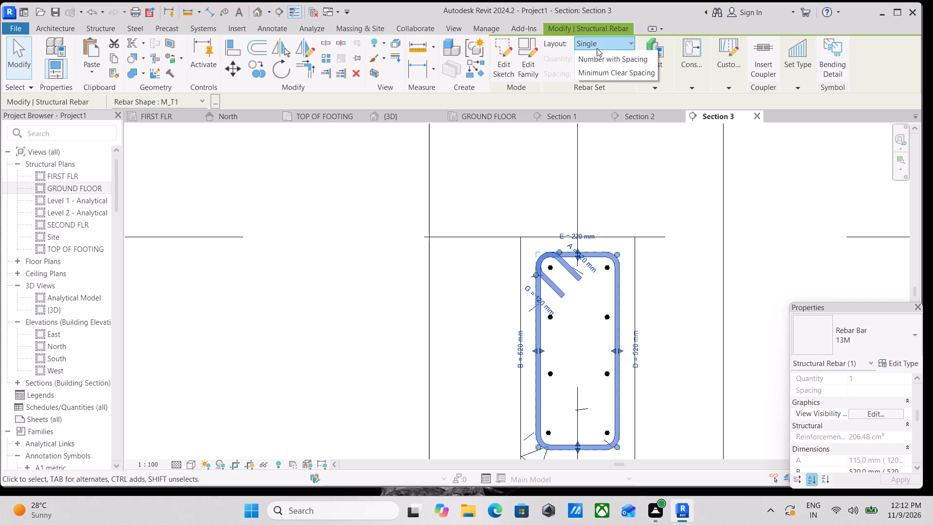
pyautogui.click(611, 83)
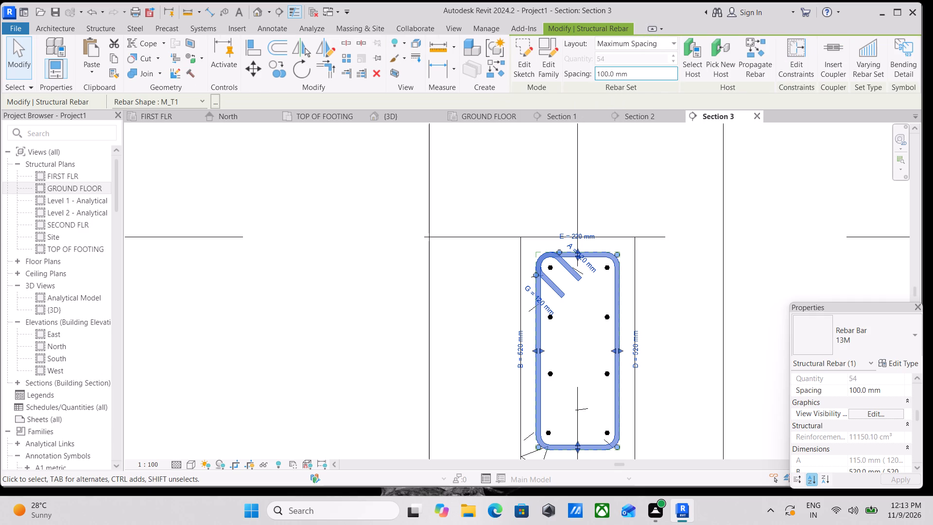
pyautogui.moveTo(641, 72); pyautogui.dragTo(582, 81)
pyautogui.write('150MM')
pyautogui.press('Return')
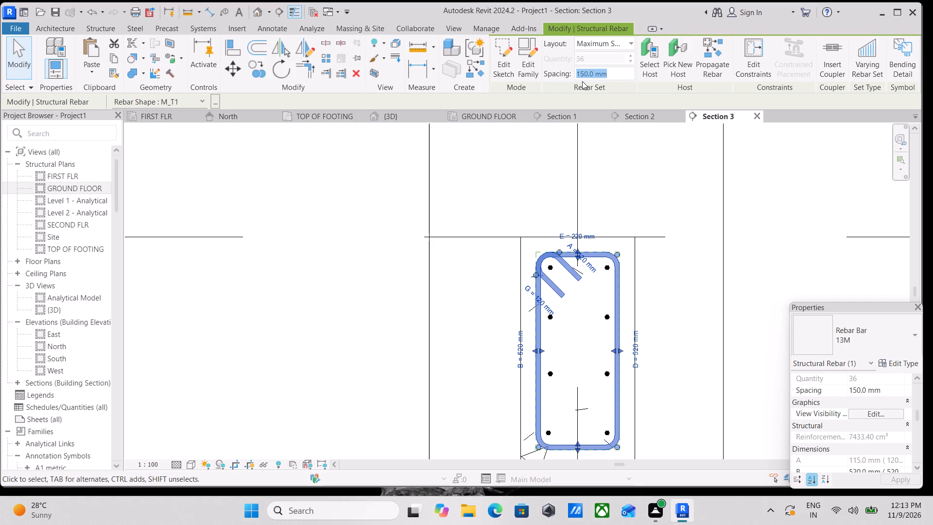
pyautogui.scroll(5, 610, 272)
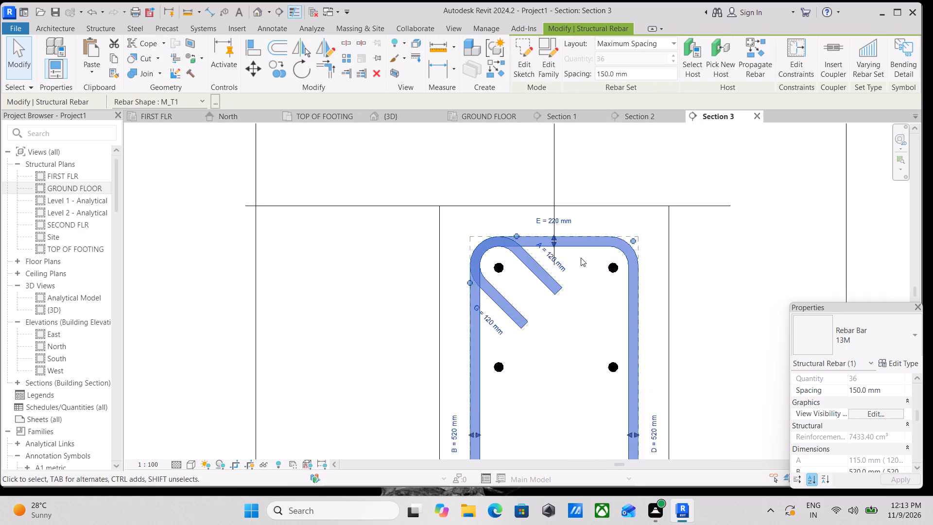
pyautogui.scroll(1, 581, 258)
pyautogui.press('Escape')
pyautogui.scroll(-3, 623, 228)
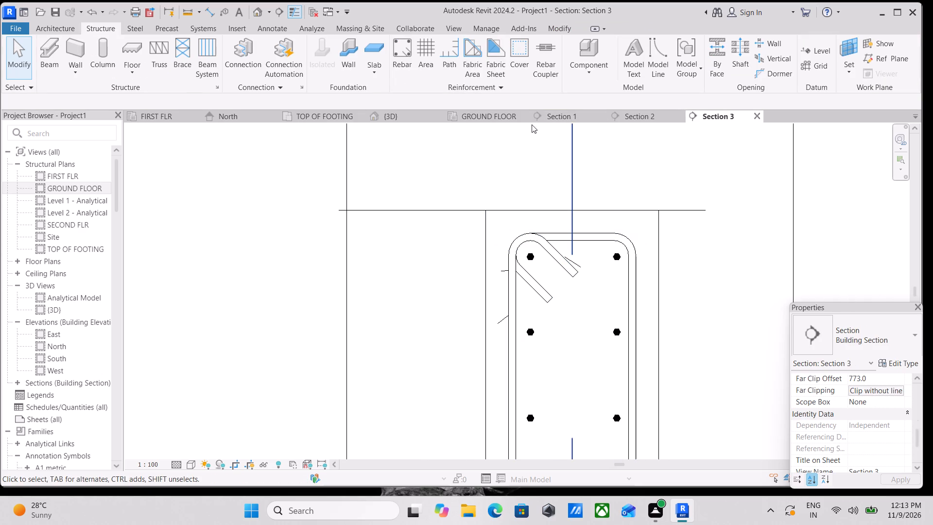
# Examine the ground floor beams in the {3D} view for any that still lack reinforcement.
pyautogui.click(392, 117)
pyautogui.scroll(6, 574, 275)
pyautogui.scroll(-3, 590, 299)
pyautogui.keyDown('shift'); pyautogui.moveTo(600, 293); pyautogui.dragTo(702, 141, button='middle'); pyautogui.keyUp('shift')
pyautogui.scroll(2, 654, 332)
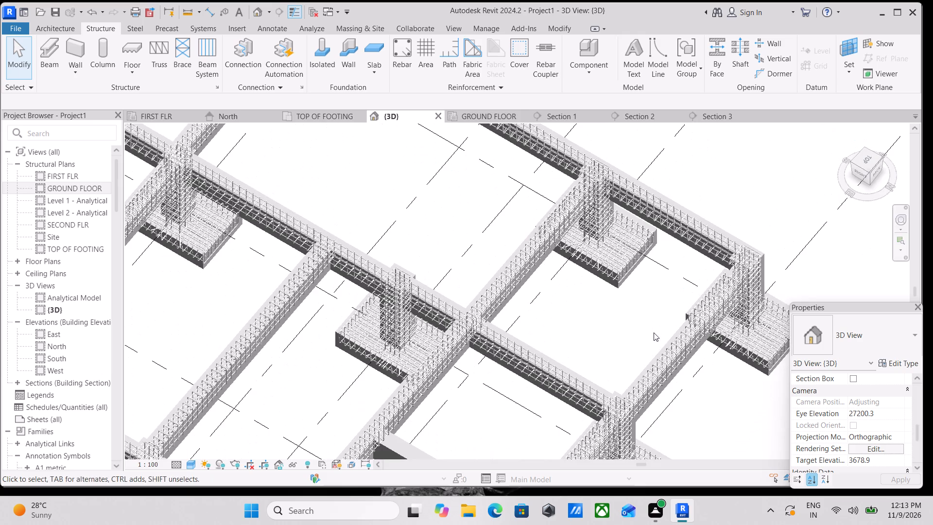
pyautogui.moveTo(654, 332); pyautogui.dragTo(783, 208, button='middle')
pyautogui.scroll(-3, 688, 280)
pyautogui.moveTo(664, 318); pyautogui.dragTo(690, 232, button='middle')
pyautogui.keyDown('shift'); pyautogui.moveTo(689, 233); pyautogui.dragTo(689, 198, button='middle'); pyautogui.keyUp('shift')
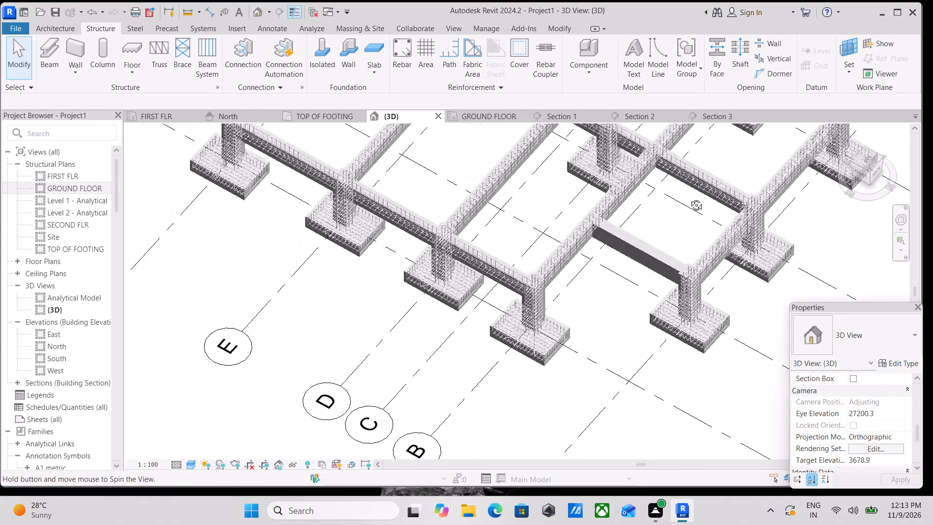
pyautogui.keyDown('shift'); pyautogui.moveTo(689, 198); pyautogui.dragTo(703, 149, button='middle'); pyautogui.keyUp('shift')
pyautogui.scroll(2, 697, 286)
pyautogui.keyDown('shift'); pyautogui.moveTo(697, 286); pyautogui.dragTo(785, 409, button='middle'); pyautogui.keyUp('shift')
pyautogui.scroll(-3, 710, 311)
pyautogui.moveTo(710, 311); pyautogui.dragTo(728, 446, button='middle')
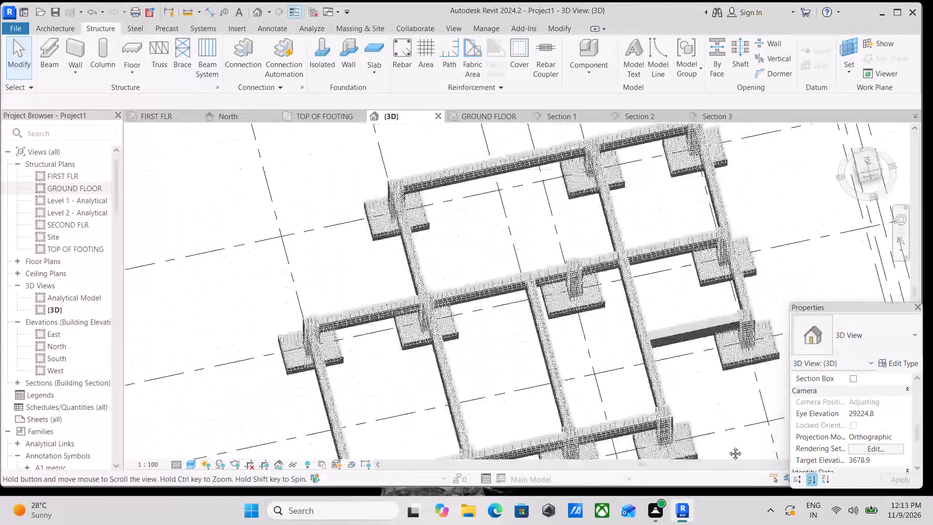
pyautogui.moveTo(728, 446); pyautogui.dragTo(733, 446, button='middle')
pyautogui.moveTo(645, 331); pyautogui.dragTo(611, 191, button='middle')
pyautogui.moveTo(589, 294); pyautogui.dragTo(567, 332, button='middle')
# Propagate the grid D beam's reinforcement from Section 3 to the short unreinforced grid 3 beam in the {3D} view, using Align By Host.
pyautogui.click(712, 114)
pyautogui.scroll(-2, 698, 149)
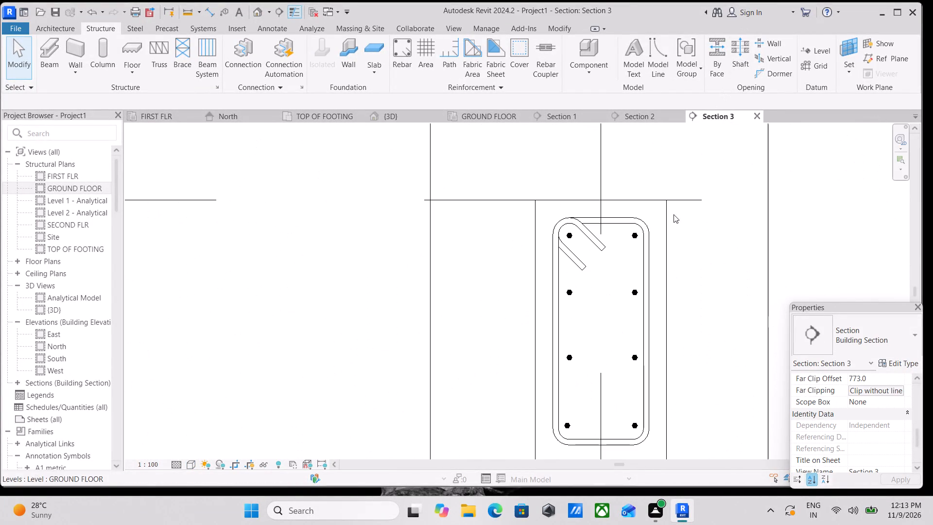
pyautogui.click(668, 267)
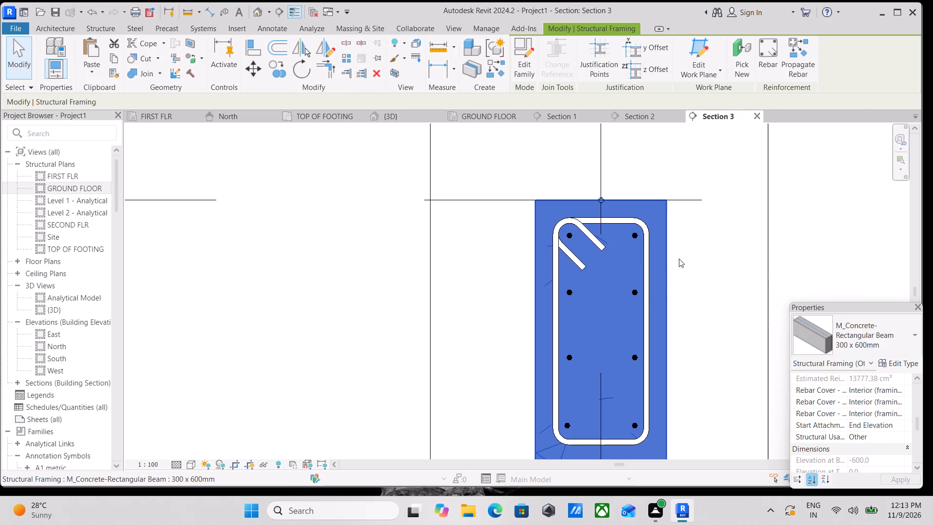
pyautogui.click(804, 50)
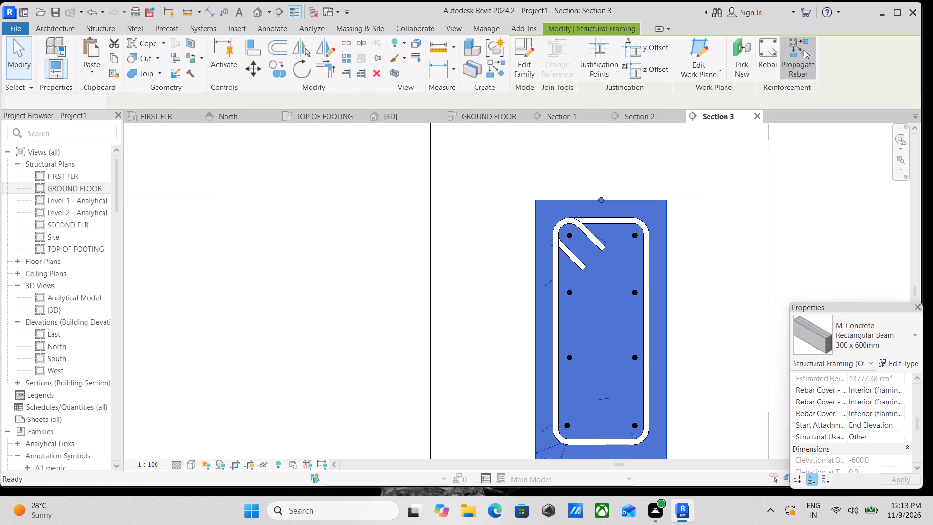
pyautogui.click(390, 114)
pyautogui.moveTo(594, 333); pyautogui.dragTo(546, 229, button='middle')
pyautogui.scroll(4, 638, 309)
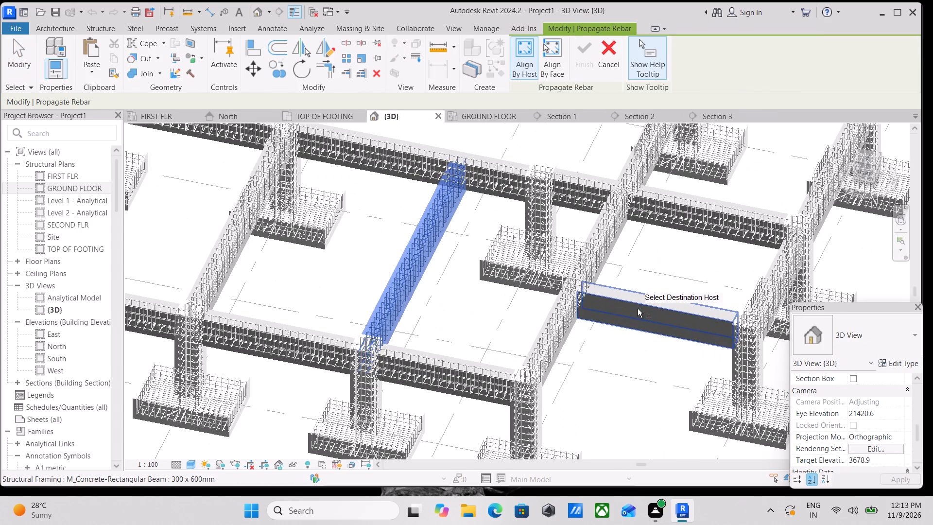
pyautogui.click(638, 309)
pyautogui.scroll(-6, 658, 267)
pyautogui.moveTo(658, 262); pyautogui.dragTo(658, 280, button='middle')
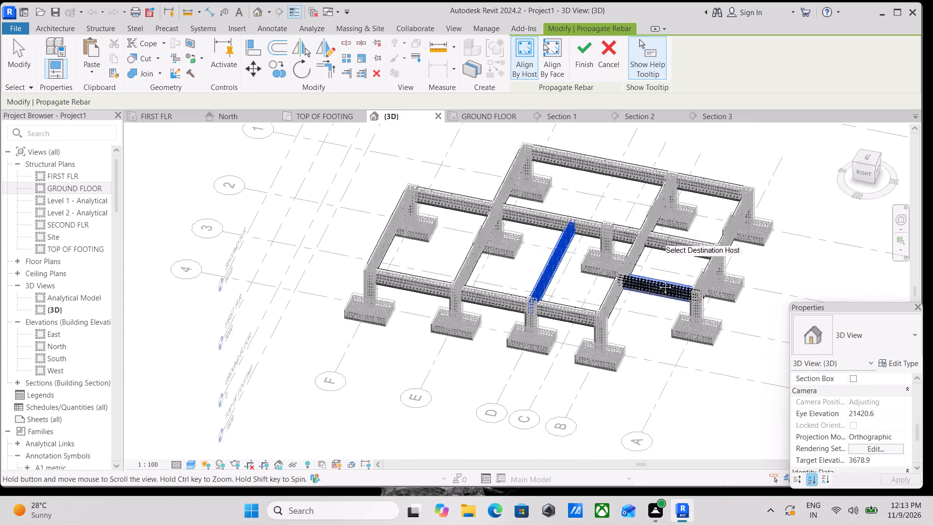
pyautogui.moveTo(658, 280); pyautogui.dragTo(662, 317, button='middle')
pyautogui.scroll(2, 570, 241)
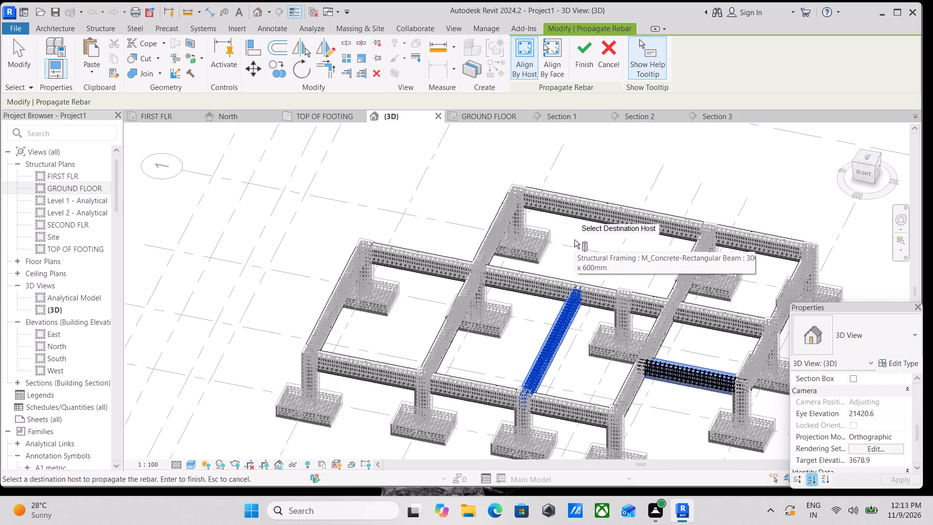
pyautogui.scroll(5, 664, 416)
pyautogui.scroll(-3, 672, 400)
pyautogui.moveTo(672, 400); pyautogui.dragTo(510, 389, button='middle')
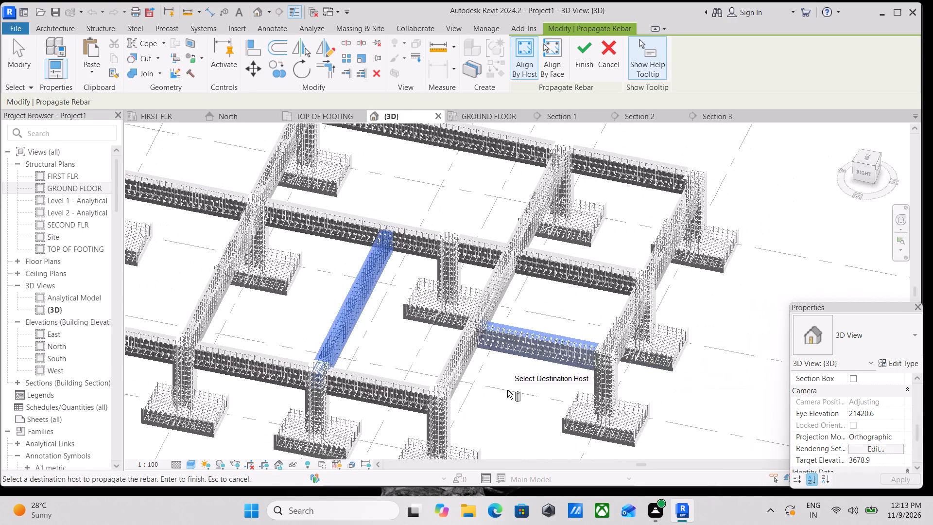
pyautogui.scroll(3, 527, 371)
pyautogui.scroll(-1, 564, 315)
pyautogui.moveTo(564, 315); pyautogui.dragTo(496, 405, button='middle')
pyautogui.scroll(-2, 510, 390)
pyautogui.moveTo(510, 390); pyautogui.dragTo(511, 355, button='middle')
pyautogui.scroll(-1, 511, 353)
pyautogui.keyDown('shift'); pyautogui.moveTo(511, 353); pyautogui.dragTo(512, 321, button='middle'); pyautogui.keyUp('shift')
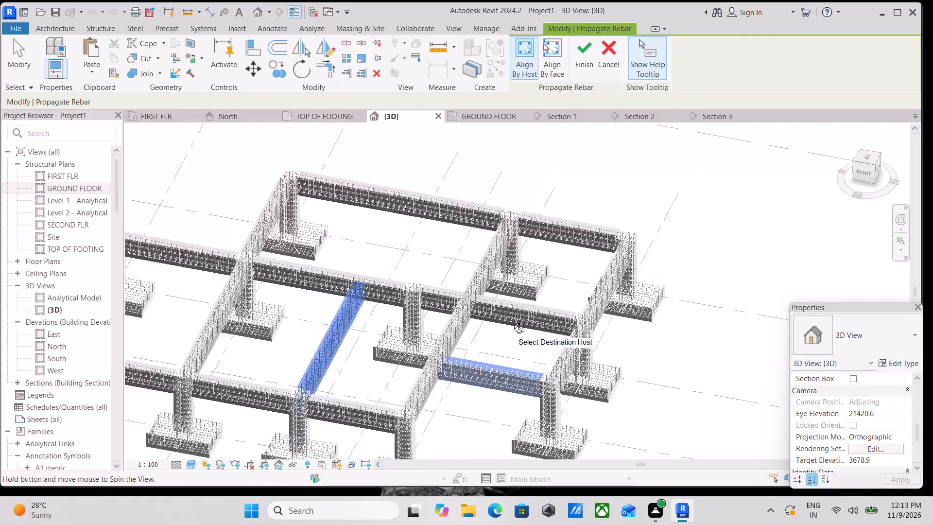
pyautogui.keyDown('shift'); pyautogui.moveTo(512, 321); pyautogui.dragTo(370, 391, button='middle'); pyautogui.keyUp('shift')
pyautogui.click(583, 38)
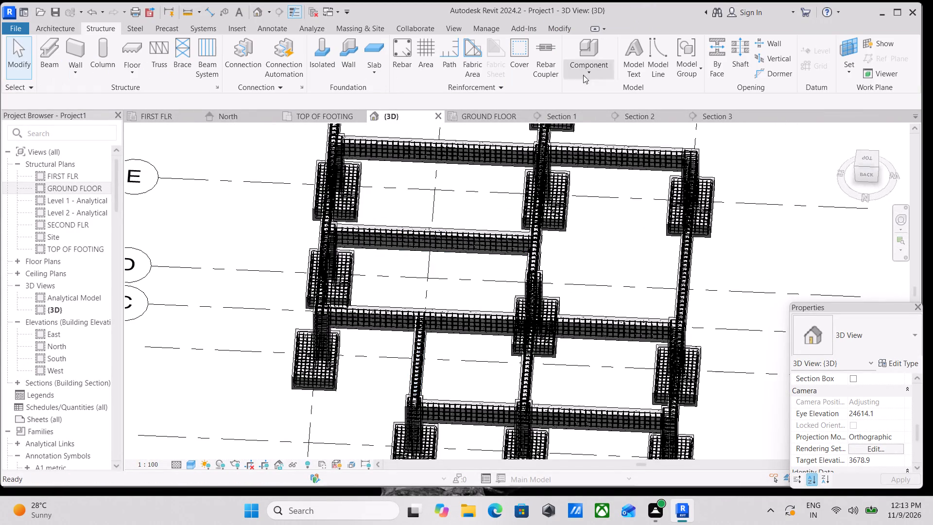
# Examine the reinforcement in the short grid 3 beam and the surrounding beams, columns and footings in the {3D} view.
pyautogui.scroll(3, 506, 326)
pyautogui.keyDown('shift'); pyautogui.moveTo(479, 345); pyautogui.dragTo(575, 208, button='middle'); pyautogui.keyUp('shift')
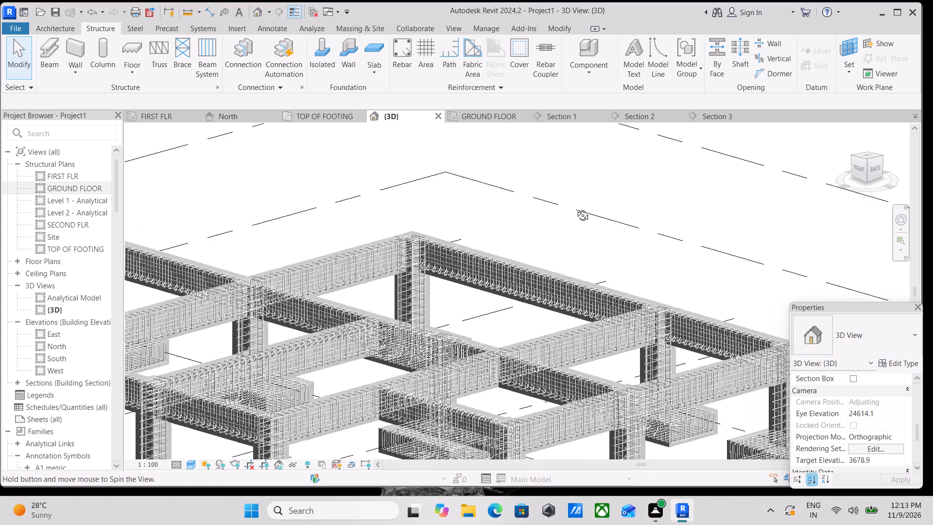
pyautogui.keyDown('shift'); pyautogui.moveTo(575, 208); pyautogui.dragTo(580, 206, button='middle'); pyautogui.keyUp('shift')
pyautogui.moveTo(548, 335); pyautogui.dragTo(612, 249, button='middle')
pyautogui.keyDown('shift'); pyautogui.moveTo(581, 260); pyautogui.dragTo(575, 350, button='middle'); pyautogui.keyUp('shift')
pyautogui.scroll(1, 575, 350)
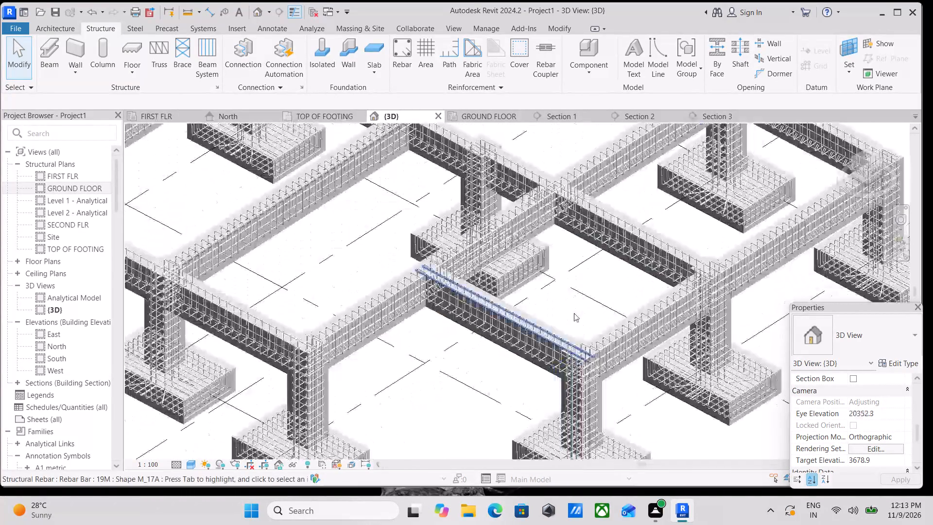
pyautogui.scroll(3, 546, 229)
pyautogui.scroll(-3, 516, 204)
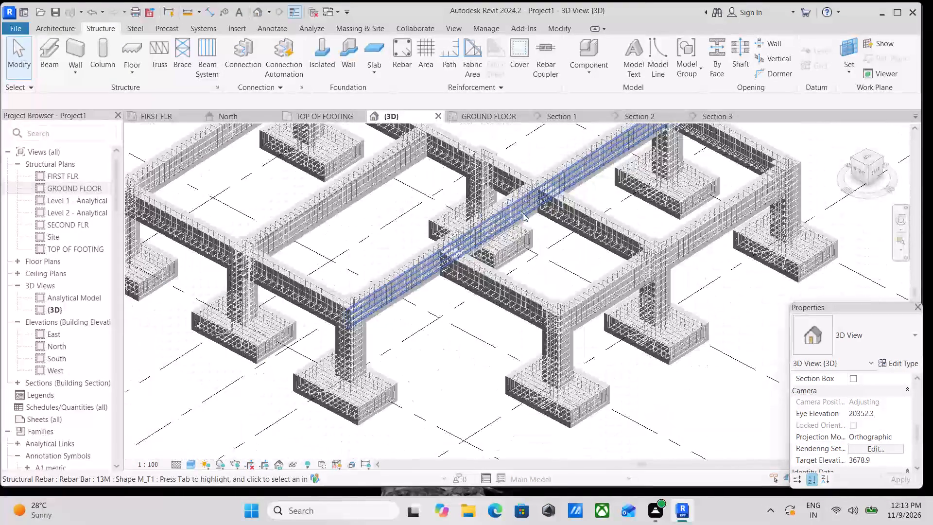
pyautogui.scroll(-3, 523, 213)
pyautogui.moveTo(527, 219); pyautogui.dragTo(556, 287, button='middle')
# Temporarily hide all 13M rebar in the {3D} view.
pyautogui.click(536, 273)
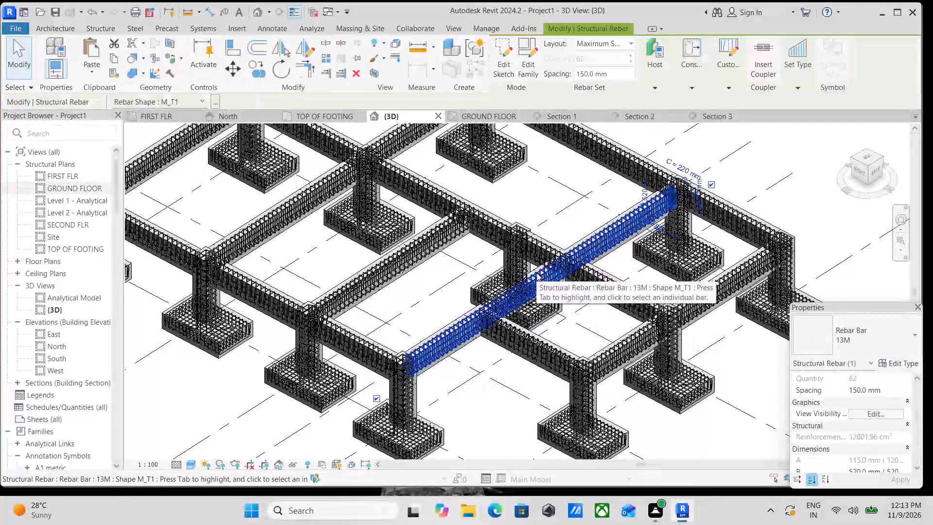
pyautogui.write('SA')
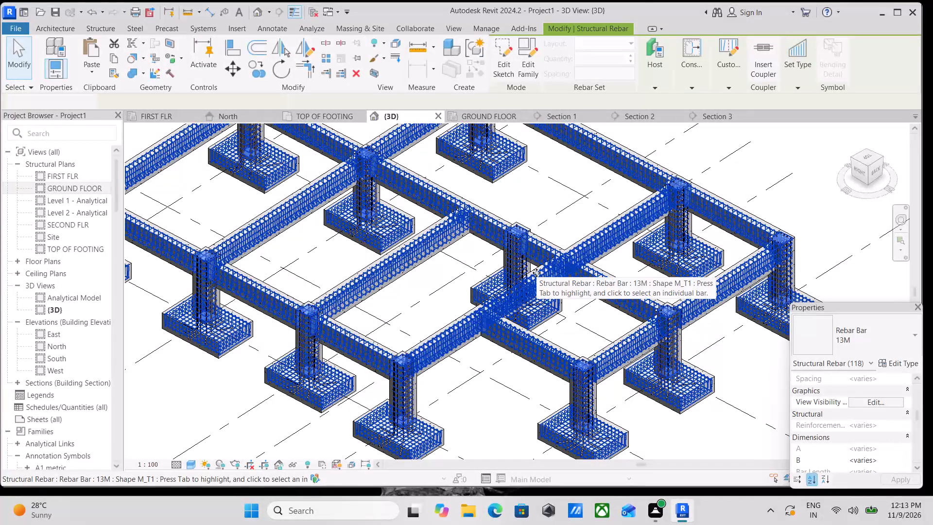
pyautogui.write('HH')
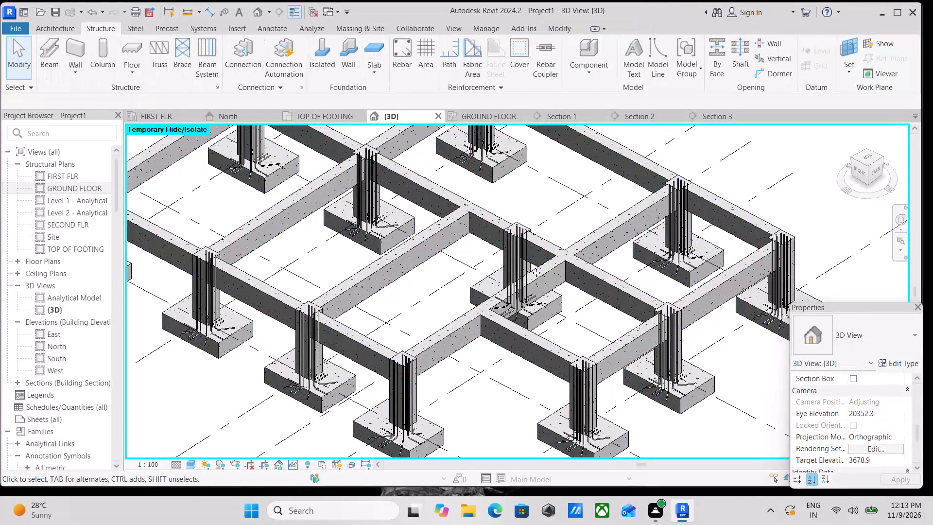
# Temporarily hide all 19M rebar, including the column bars, in the {3D} view.
pyautogui.scroll(4, 542, 415)
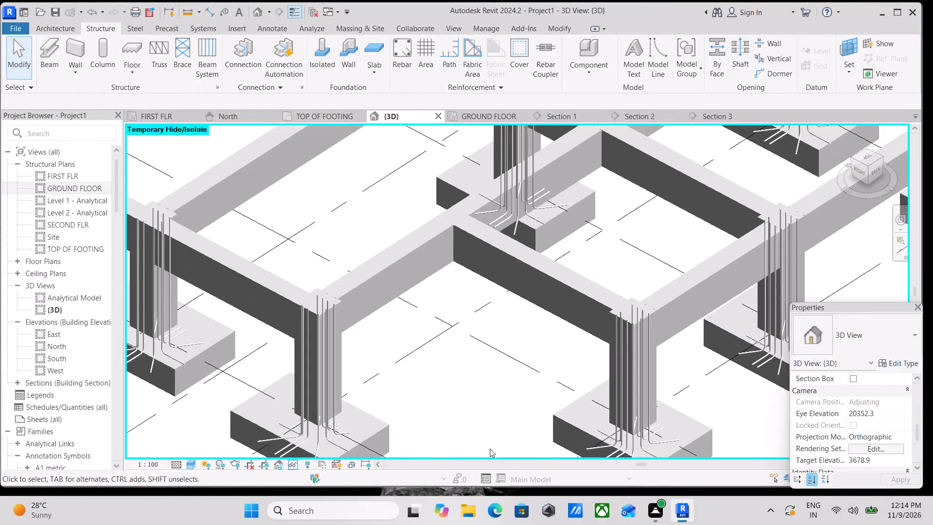
pyautogui.click(329, 320)
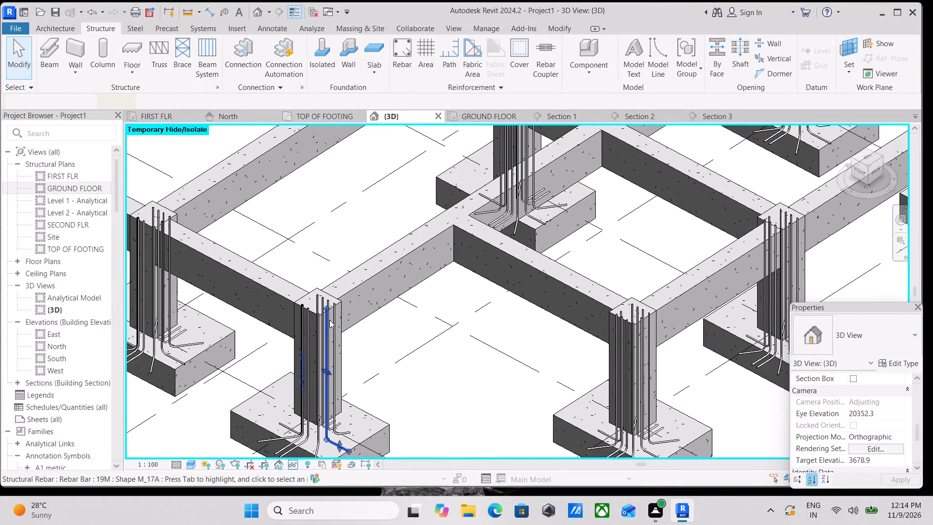
pyautogui.write('SA')
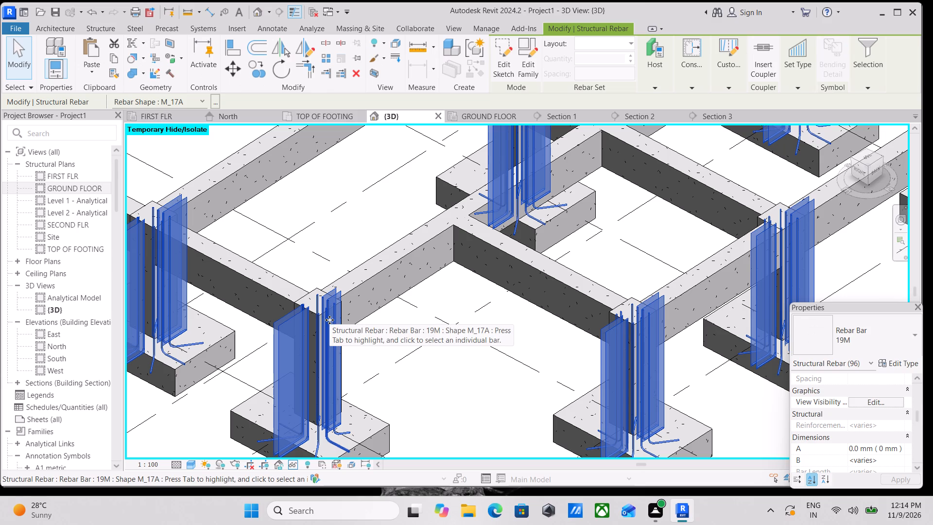
pyautogui.write('HH')
# Examine the bare concrete footings, columns and ground floor beams in the {3D} view.
pyautogui.scroll(-6, 329, 320)
pyautogui.moveTo(379, 326); pyautogui.dragTo(583, 419, button='middle')
pyautogui.scroll(1, 591, 418)
pyautogui.scroll(-3, 593, 415)
pyautogui.middleClick(593, 415)
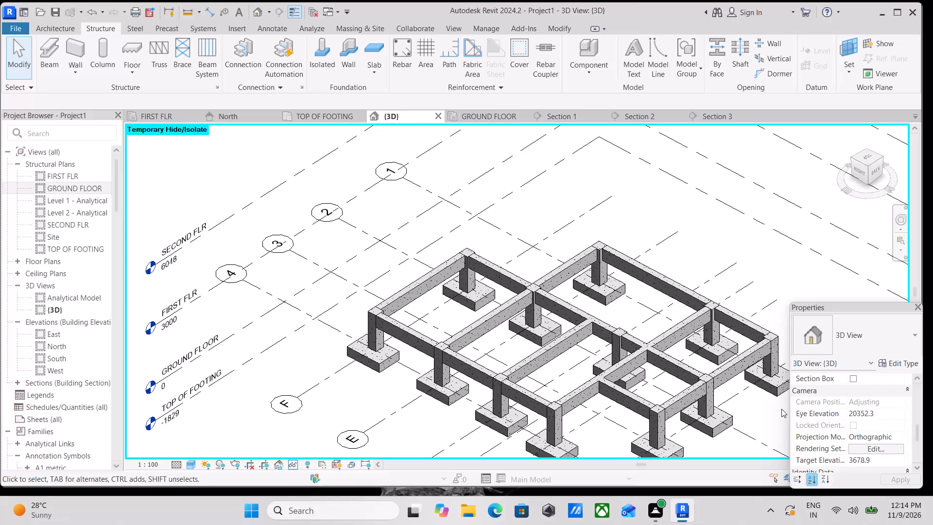
pyautogui.scroll(-1, 457, 506)
pyautogui.scroll(-3, 725, 329)
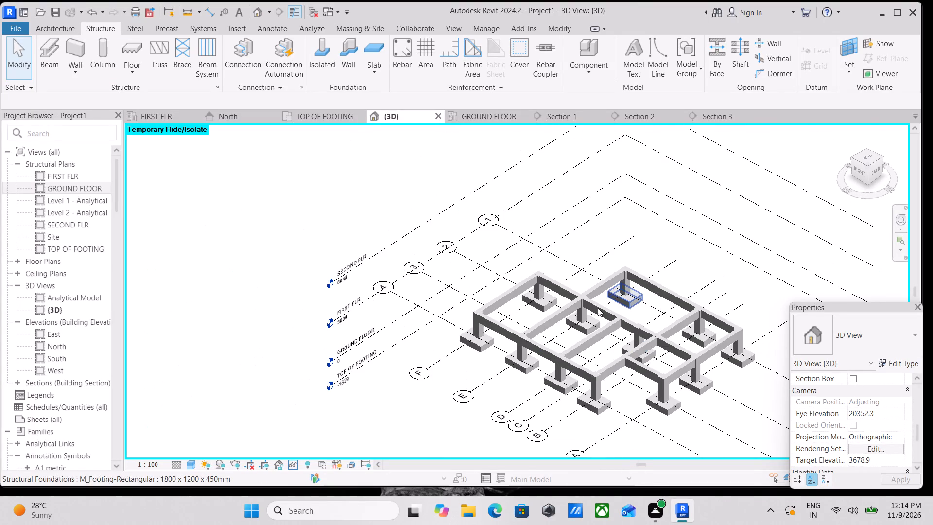
pyautogui.scroll(6, 678, 372)
pyautogui.moveTo(678, 372); pyautogui.dragTo(546, 372, button='middle')
pyautogui.scroll(4, 564, 358)
pyautogui.scroll(-2, 564, 358)
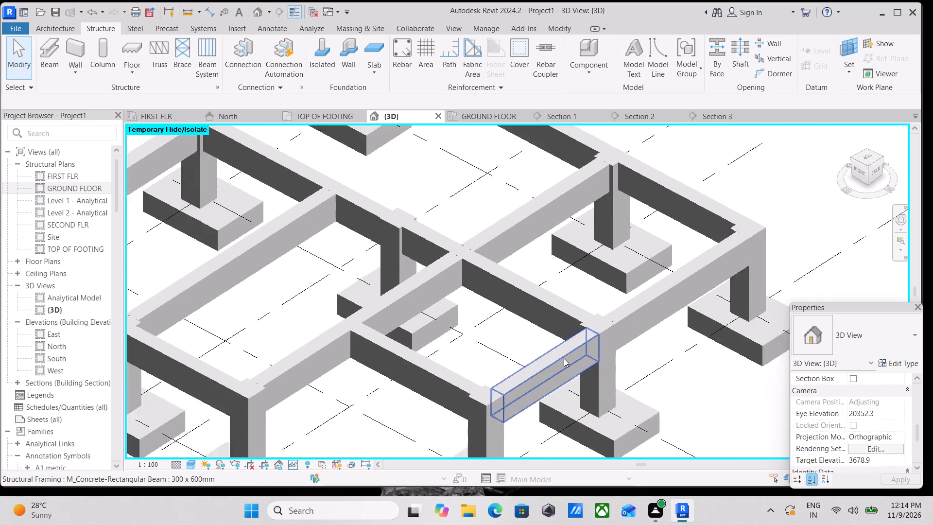
pyautogui.scroll(-4, 564, 358)
pyautogui.scroll(3, 383, 341)
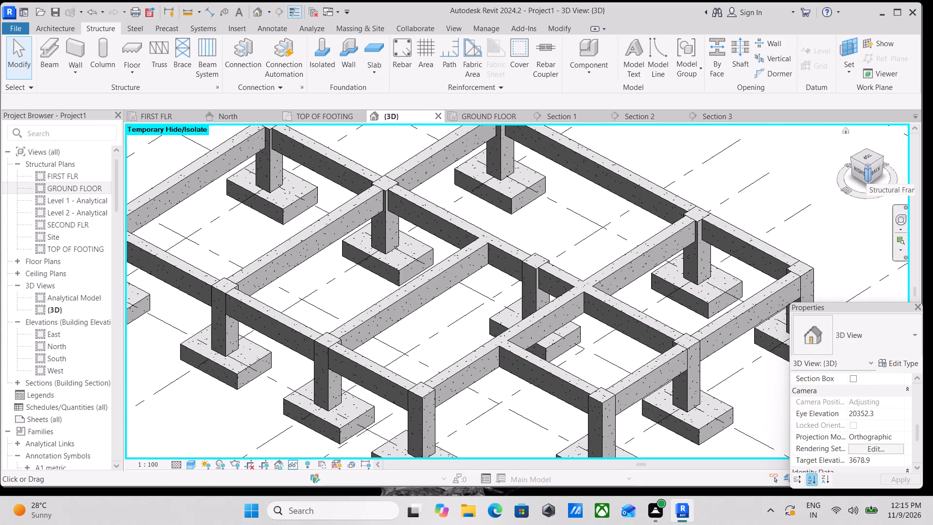
pyautogui.scroll(-4, 760, 191)
pyautogui.scroll(-2, 637, 234)
pyautogui.moveTo(615, 269); pyautogui.dragTo(579, 339, button='middle')
pyautogui.scroll(3, 565, 350)
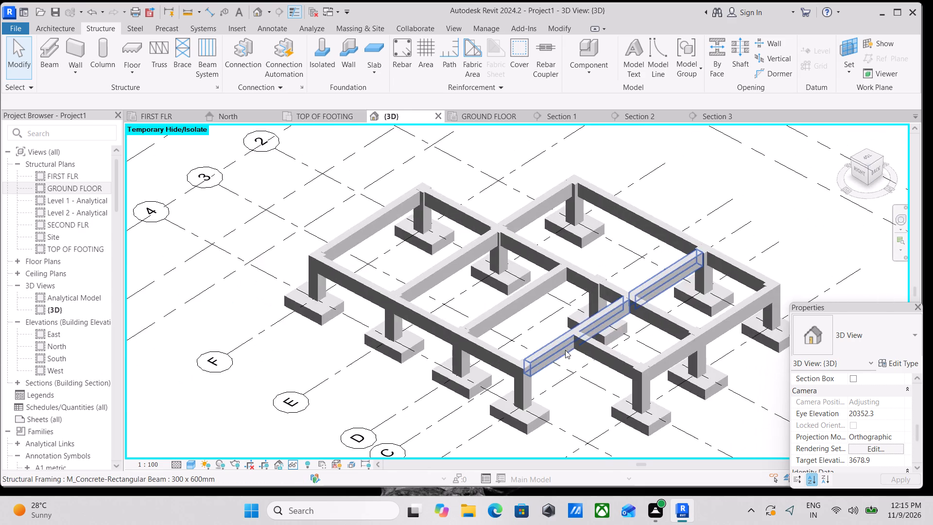
pyautogui.scroll(1, 565, 350)
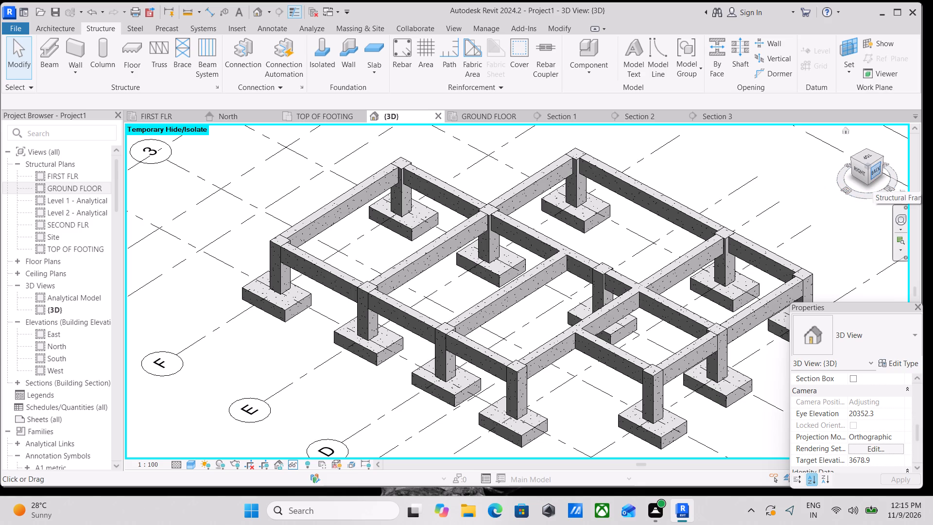
# In the {3D} view oriented to Left, extend the head end of the GROUND FLOOR level line farther outward beyond grid A.
pyautogui.click(873, 178)
pyautogui.scroll(4, 559, 304)
pyautogui.scroll(4, 473, 358)
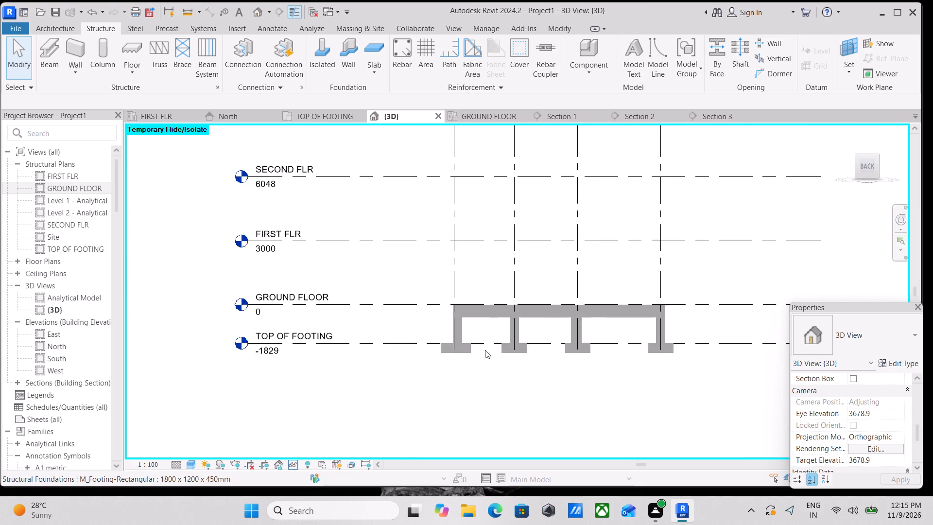
pyautogui.scroll(-2, 553, 341)
pyautogui.keyDown('shift'); pyautogui.moveTo(570, 343); pyautogui.dragTo(442, 363, button='middle'); pyautogui.keyUp('shift')
pyautogui.keyDown('shift'); pyautogui.moveTo(563, 369); pyautogui.dragTo(404, 347, button='middle'); pyautogui.keyUp('shift')
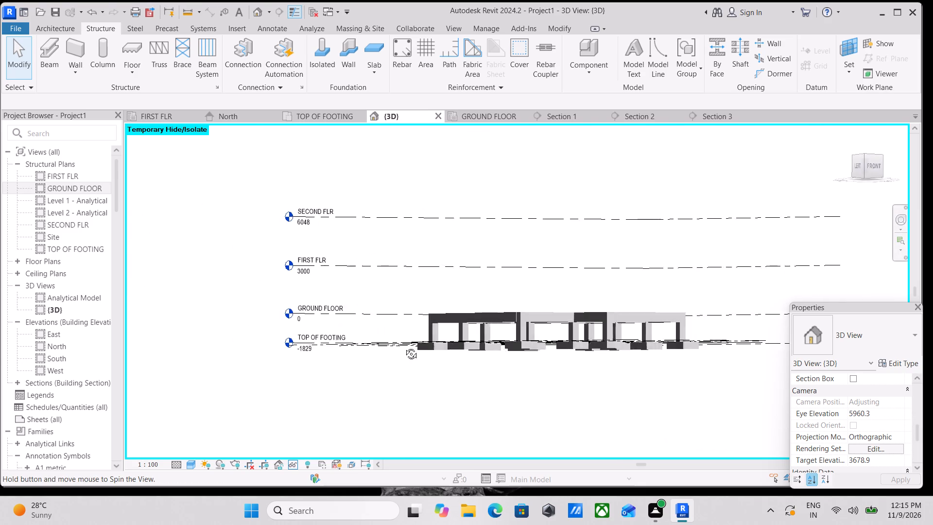
pyautogui.keyDown('shift'); pyautogui.moveTo(404, 347); pyautogui.dragTo(544, 345, button='middle'); pyautogui.keyUp('shift')
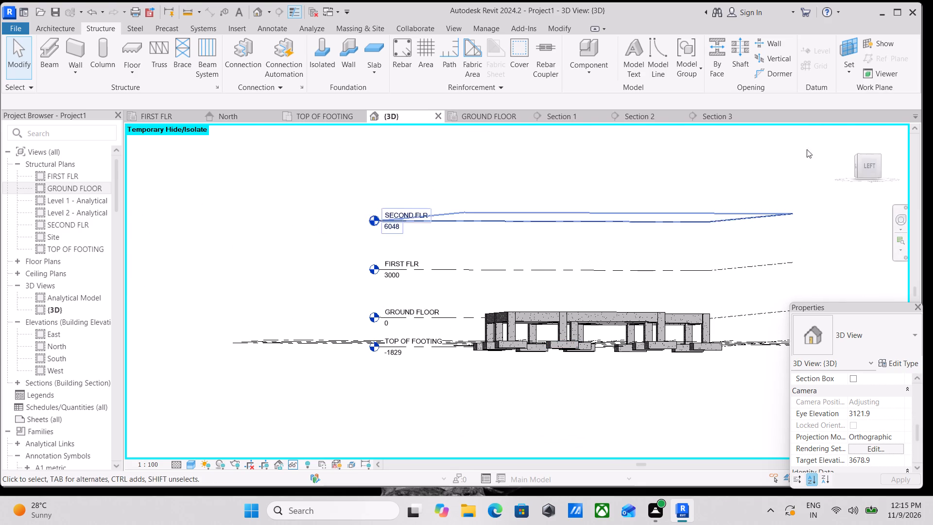
pyautogui.click(869, 166)
pyautogui.scroll(3, 569, 311)
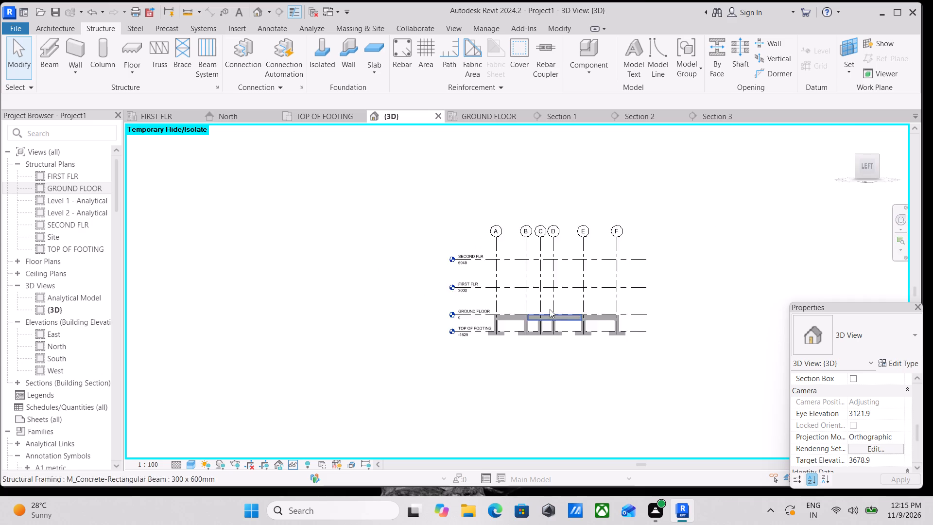
pyautogui.scroll(4, 508, 332)
pyautogui.scroll(3, 443, 348)
pyautogui.click(427, 313)
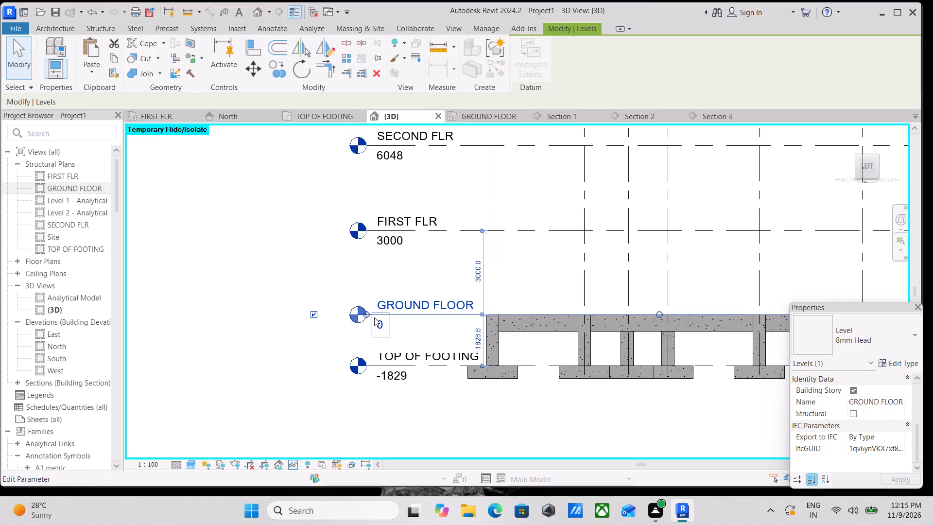
pyautogui.moveTo(366, 314); pyautogui.dragTo(264, 321)
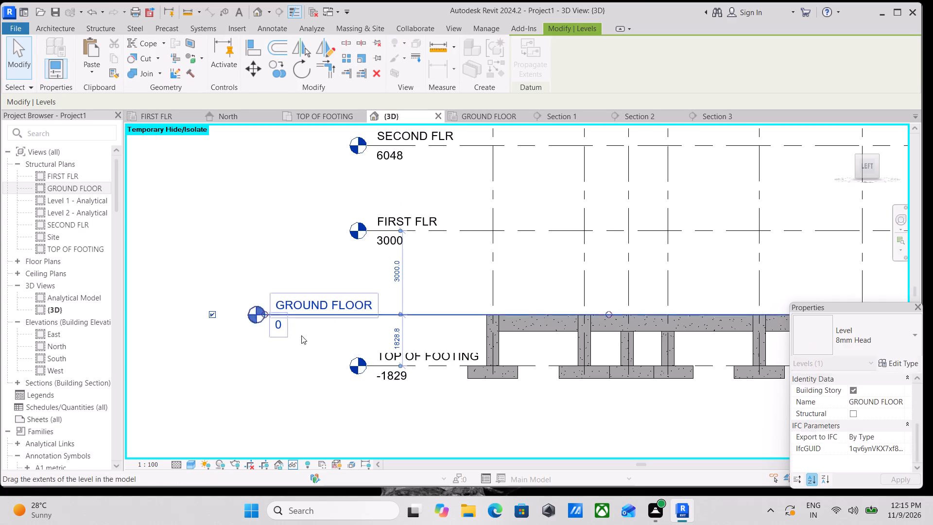
pyautogui.scroll(2, 444, 407)
pyautogui.press('Escape')
# Extend the head end of the TOP OF FOOTING level line outward, roughly in line with the GROUND FLOOR level head.
pyautogui.click(415, 354)
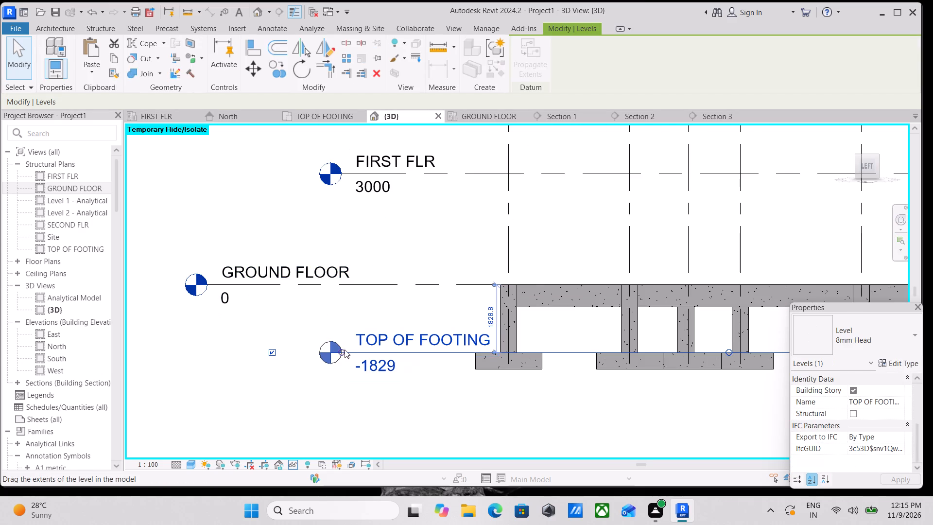
pyautogui.moveTo(341, 352); pyautogui.dragTo(205, 352)
pyautogui.scroll(-2, 281, 319)
pyautogui.moveTo(281, 320); pyautogui.dragTo(276, 384, button='middle')
pyautogui.press('Escape')
# Extend the head end of the FIRST FLR level line outward, slightly past the GROUND FLOOR level head.
pyautogui.scroll(1, 276, 384)
pyautogui.click(421, 251)
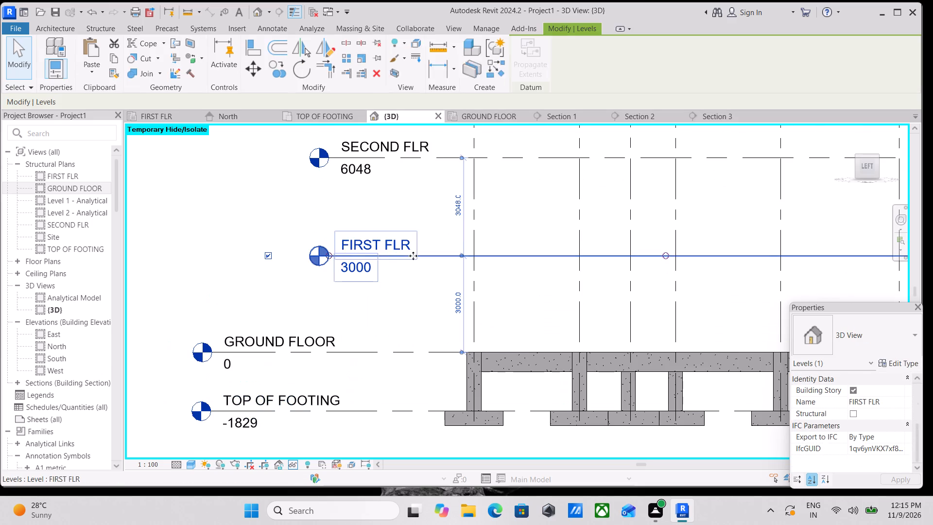
pyautogui.moveTo(328, 256); pyautogui.dragTo(248, 259)
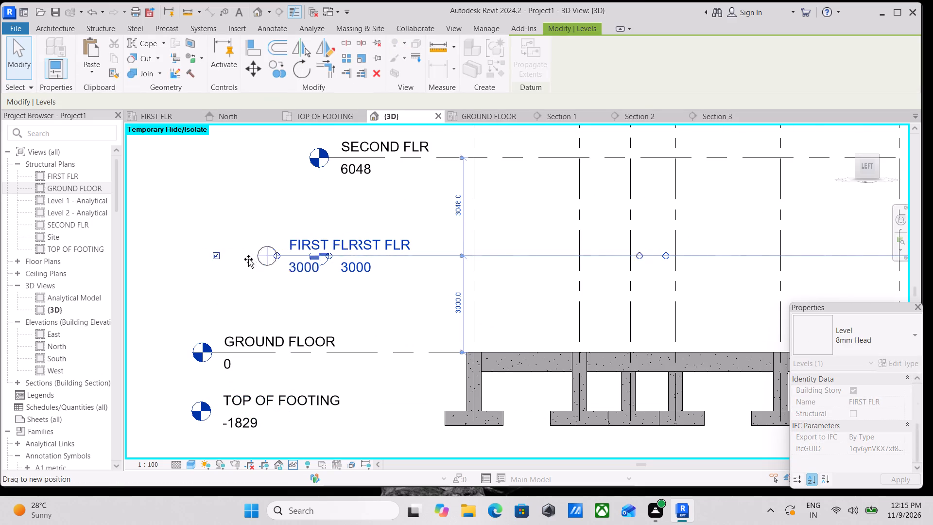
pyautogui.moveTo(248, 259); pyautogui.dragTo(199, 266)
pyautogui.scroll(-3, 284, 243)
pyautogui.moveTo(284, 243); pyautogui.dragTo(282, 312, button='middle')
pyautogui.press('Escape')
# Extend the head end of the SECOND FLR level line outward, roughly in line with the GROUND FLOOR level head.
pyautogui.scroll(3, 370, 252)
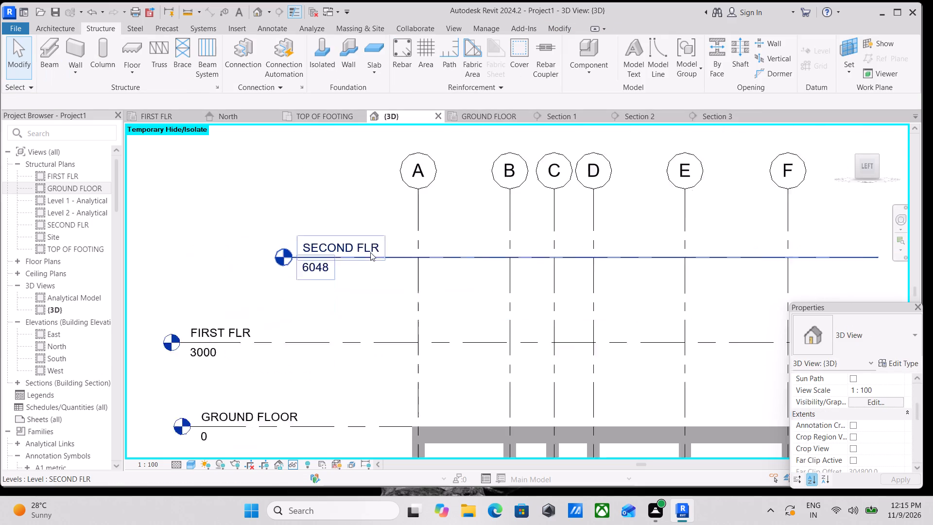
pyautogui.click(397, 255)
pyautogui.moveTo(285, 256); pyautogui.dragTo(170, 271)
pyautogui.scroll(-5, 252, 280)
pyautogui.press('Escape')
pyautogui.scroll(-2, 289, 291)
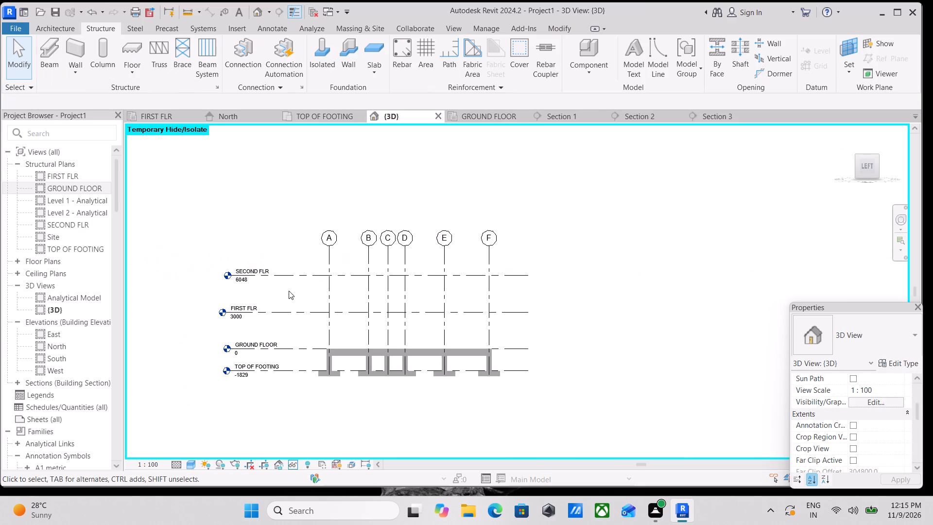
pyautogui.moveTo(289, 291); pyautogui.dragTo(296, 282, button='middle')
pyautogui.scroll(1, 654, 516)
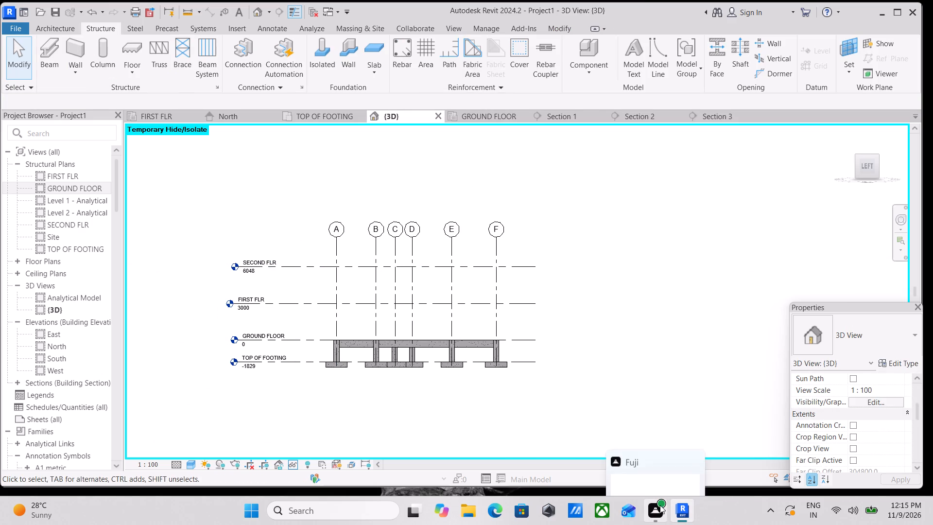